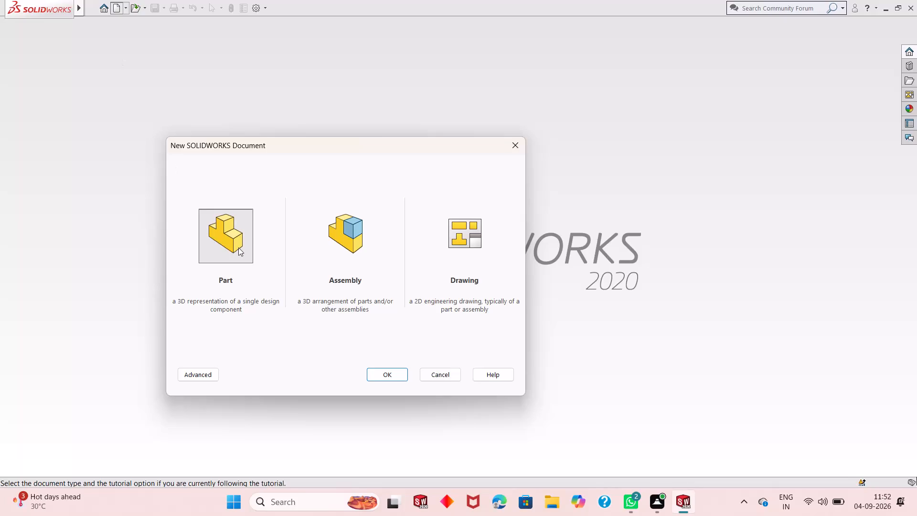
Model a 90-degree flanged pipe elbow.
Create a new part document.
double_click(238, 247)
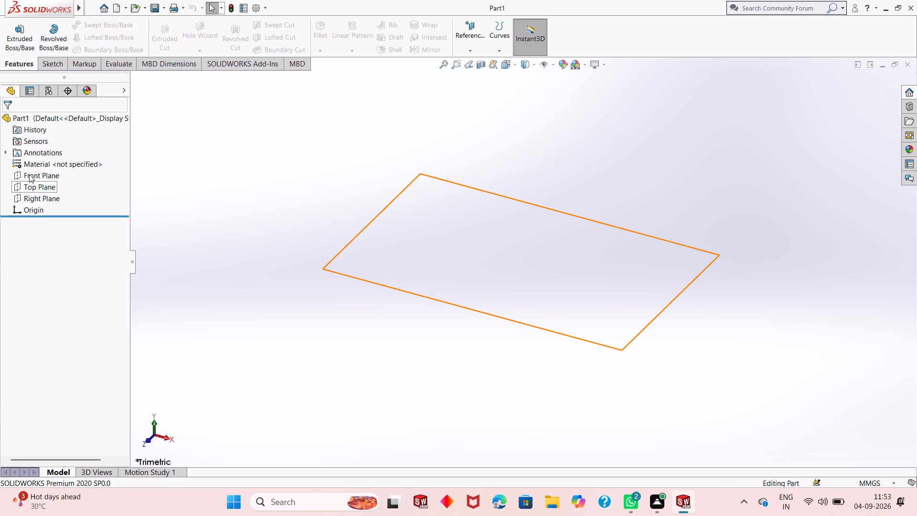
Sketch a center rectangle about 88 by 77 mm on the Front Plane, centred on the origin.
click(29, 174)
click(39, 165)
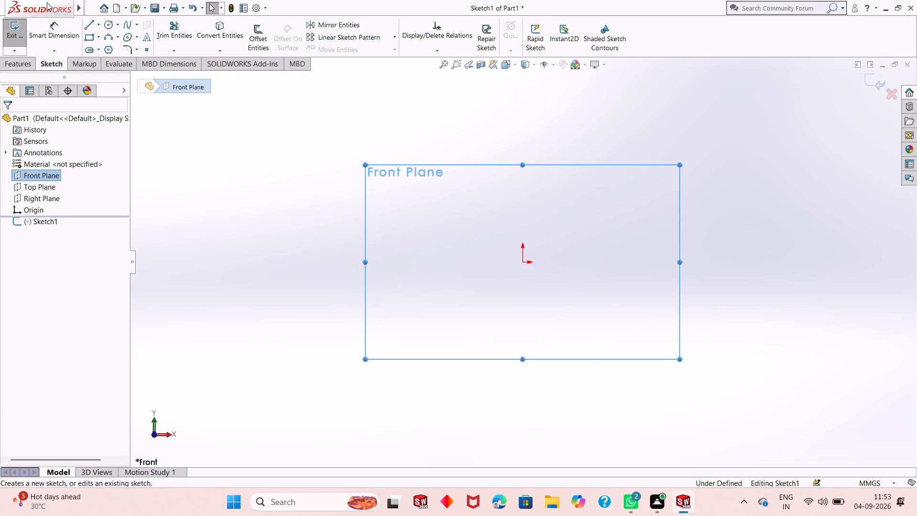
click(89, 35)
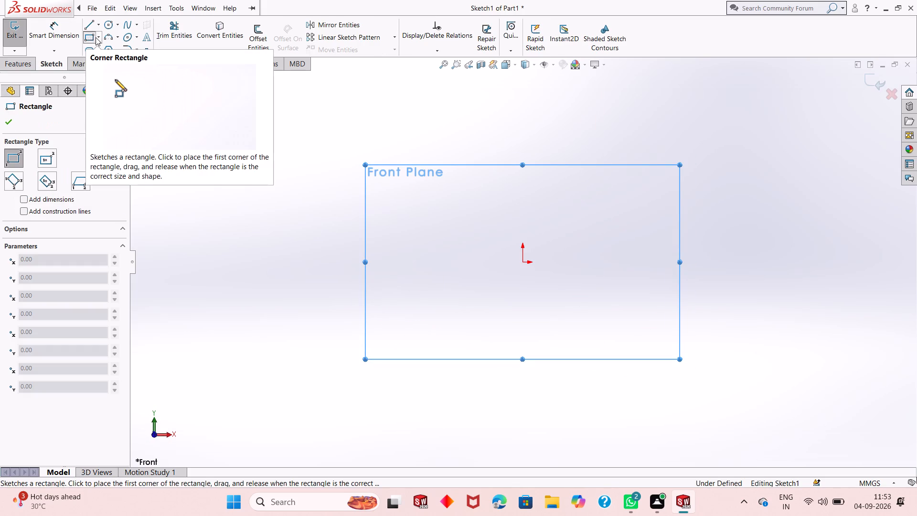
click(101, 40)
click(107, 59)
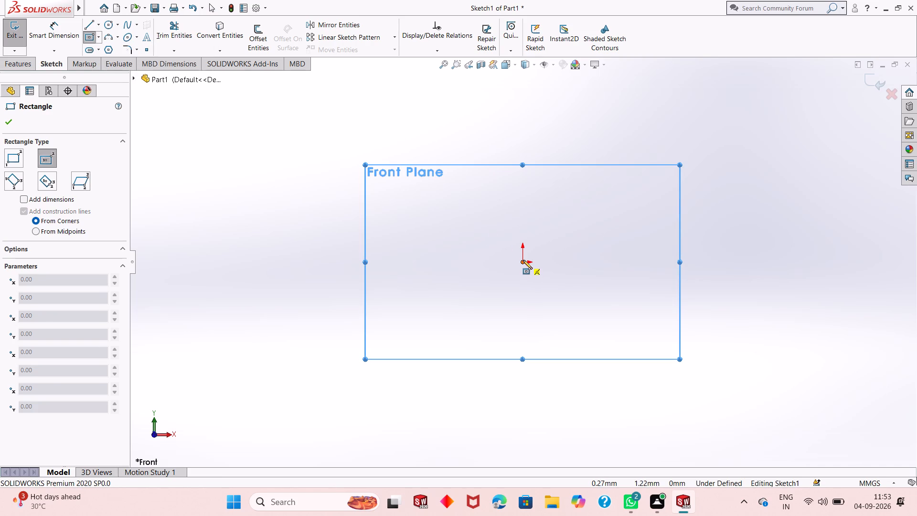
drag(523, 260, 600, 194)
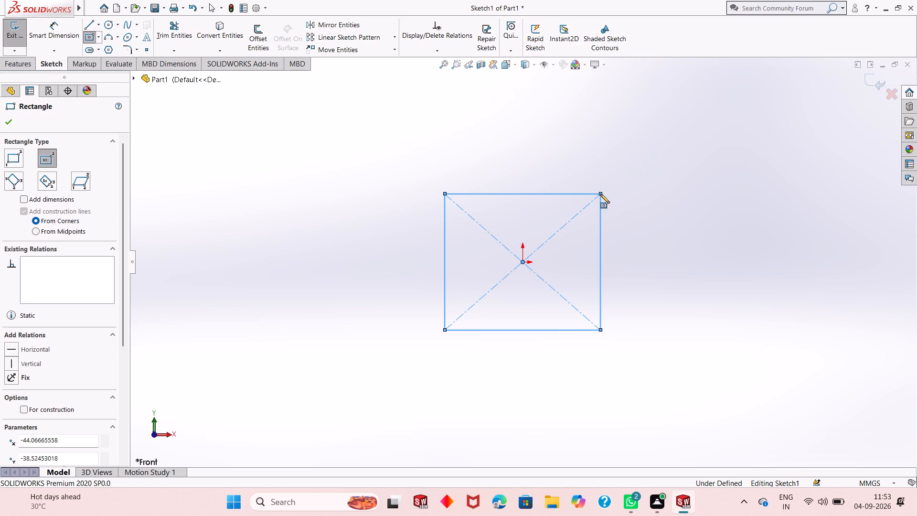
click(603, 193)
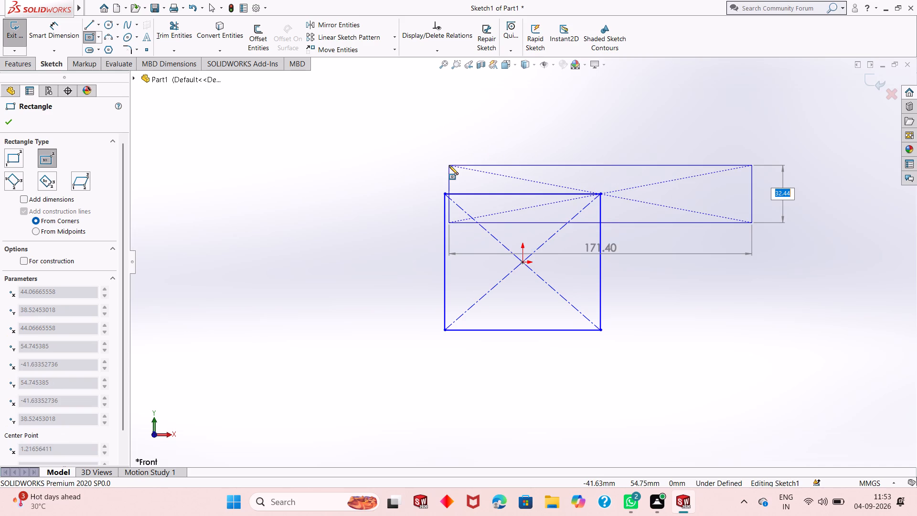
key(Escape)
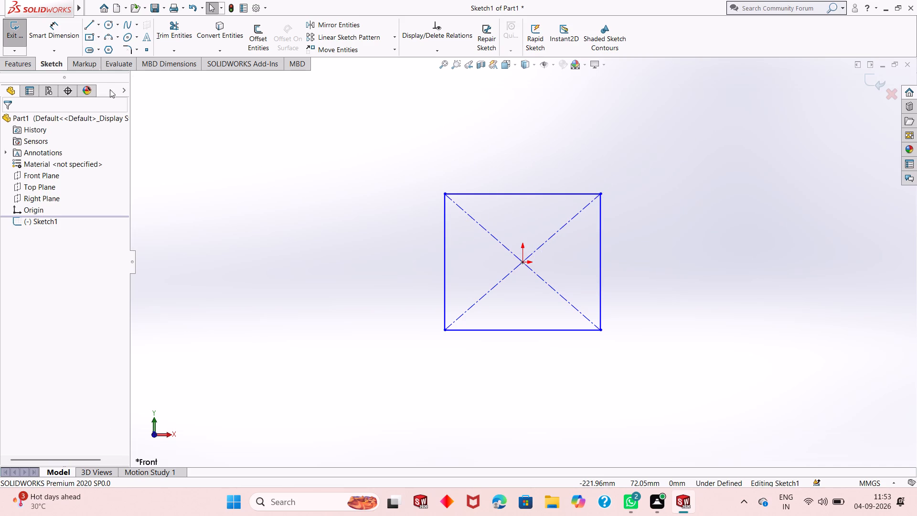
Dimension the rectangle's width and height to 360 mm each.
click(68, 35)
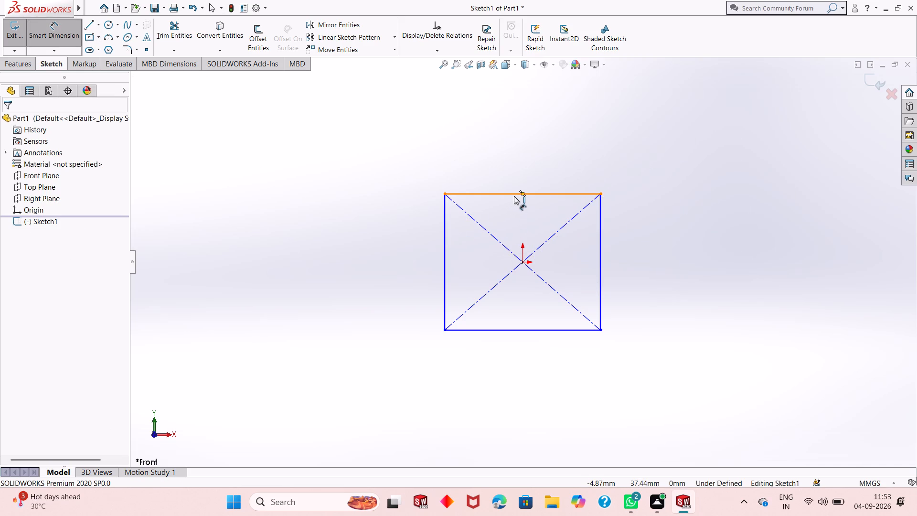
drag(514, 196, 517, 148)
click(517, 148)
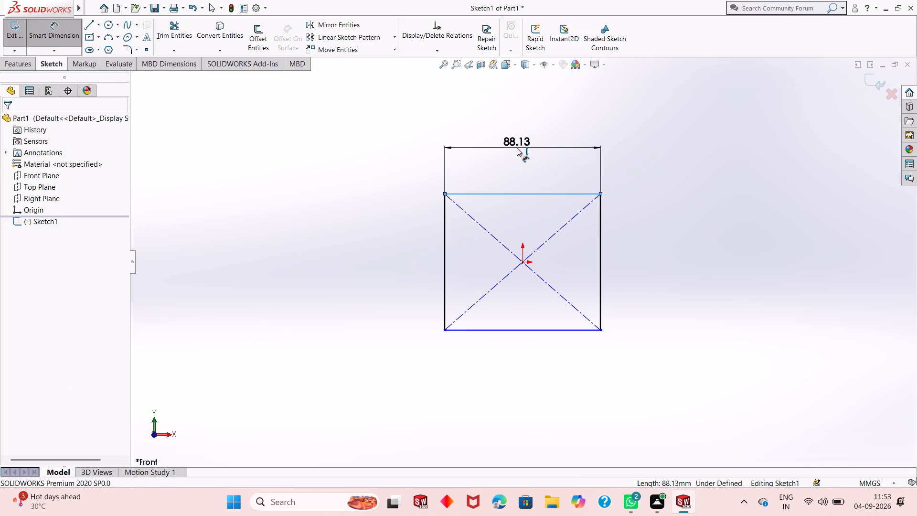
text(360)
key(Return)
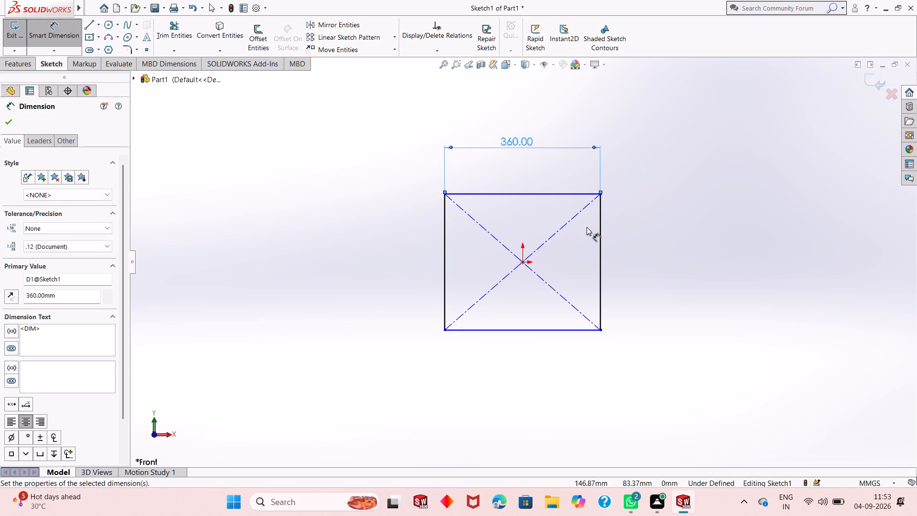
click(602, 254)
click(642, 265)
text(360)
key(Return)
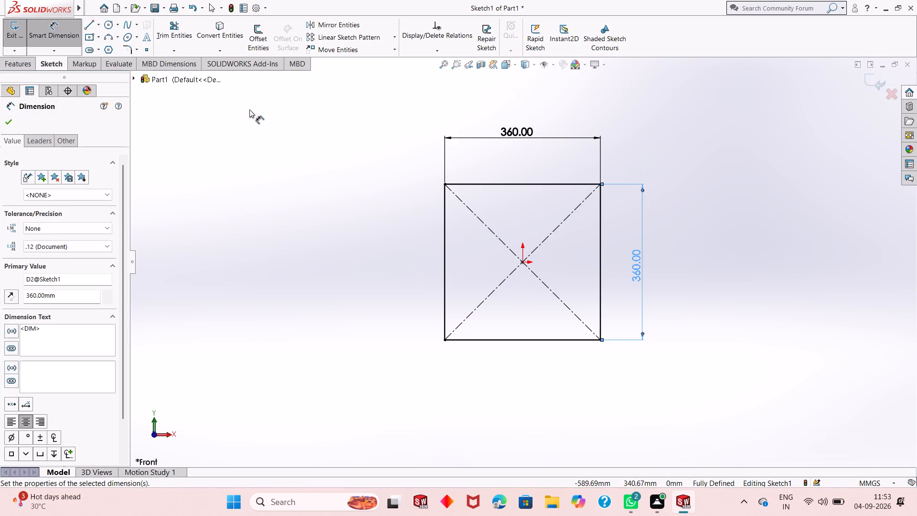
click(8, 125)
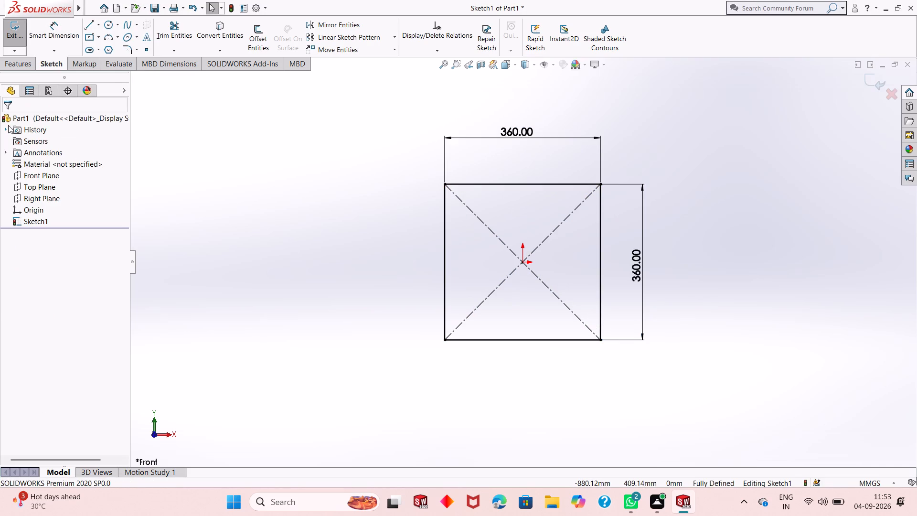
Round all four corners of the square with 20 mm sketch fillets.
click(129, 46)
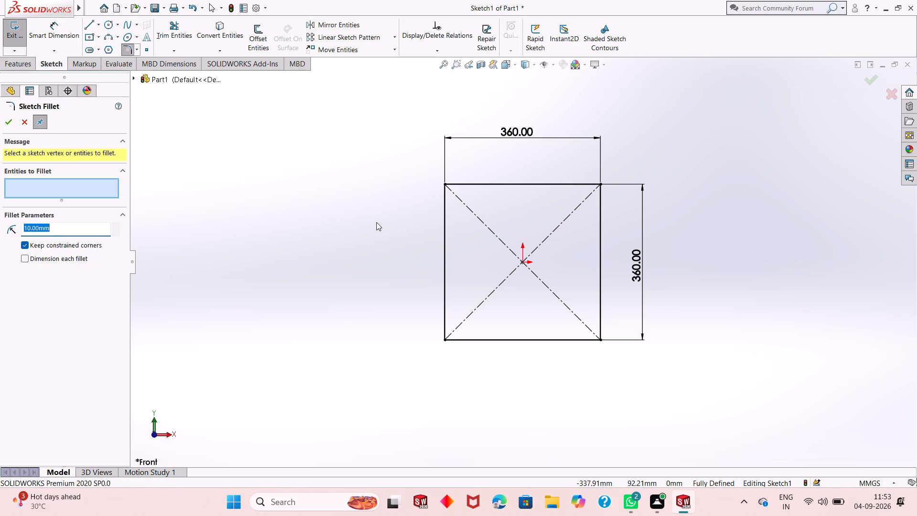
text(20)
key(Return)
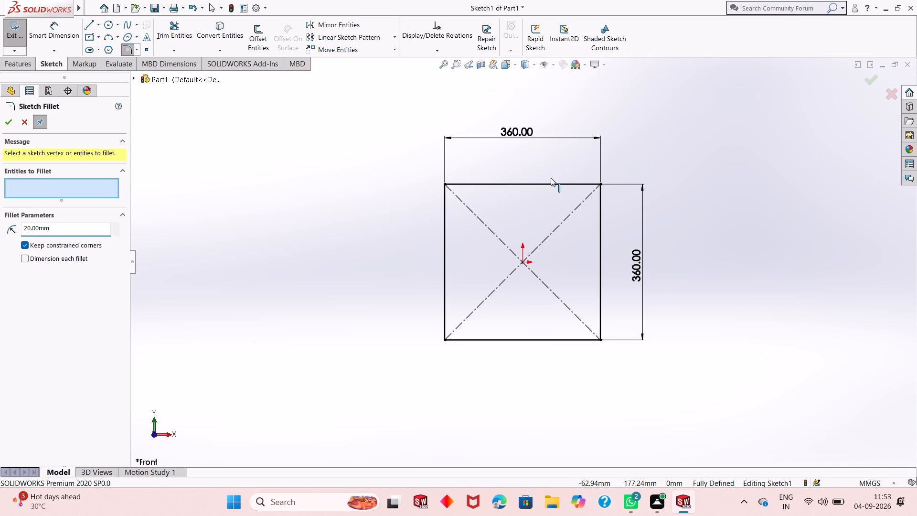
click(467, 186)
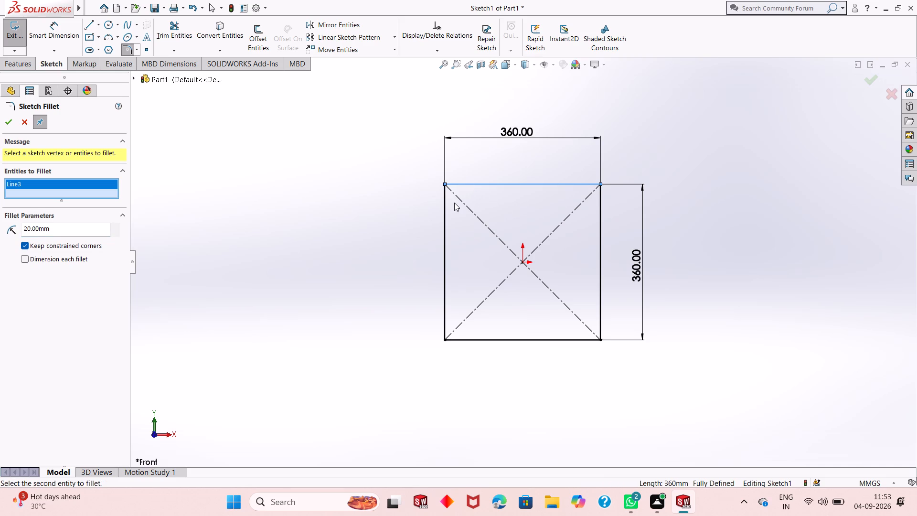
click(446, 202)
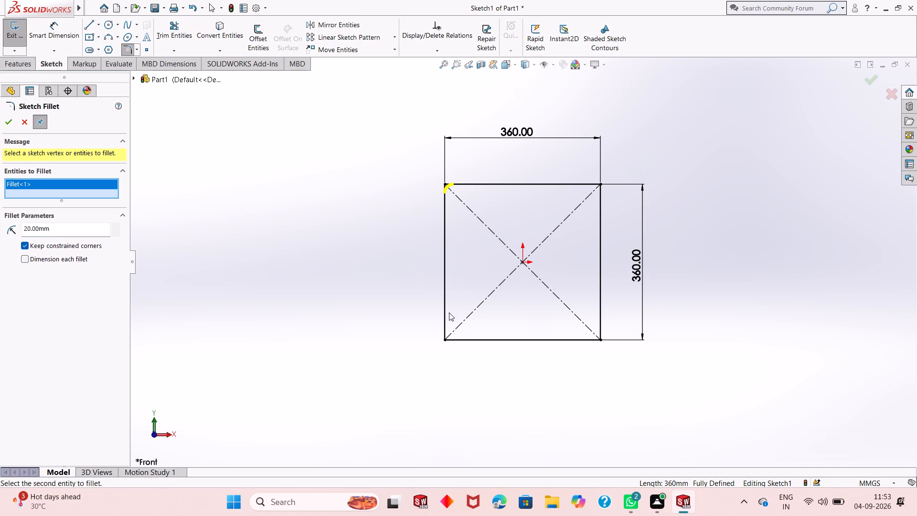
click(446, 317)
click(455, 341)
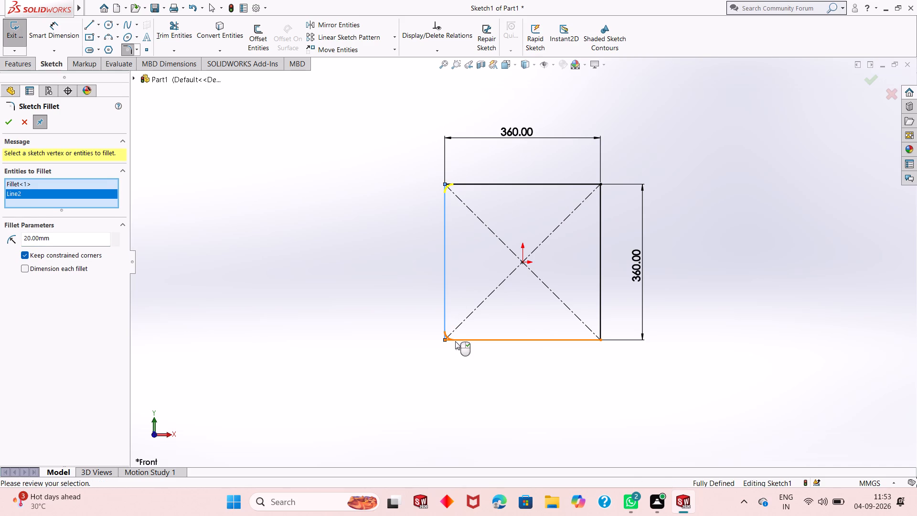
drag(581, 340, 602, 322)
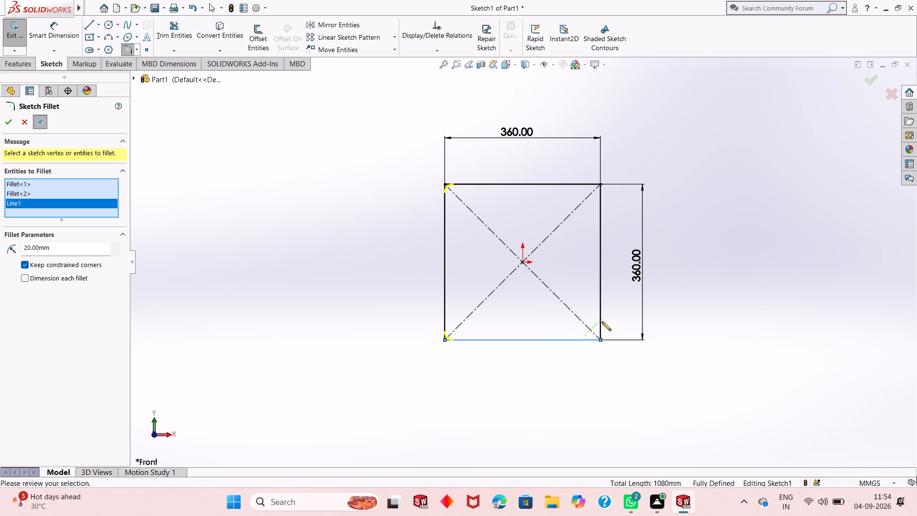
drag(602, 322, 601, 324)
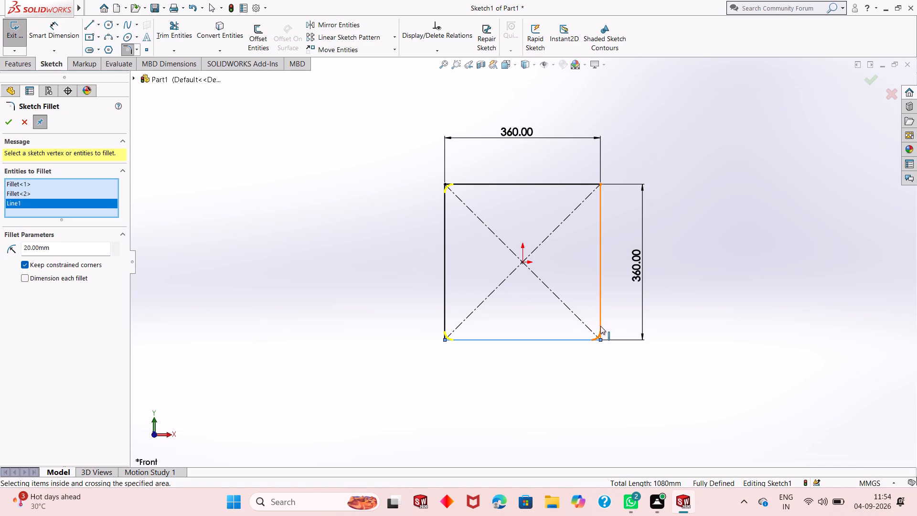
click(600, 326)
click(600, 206)
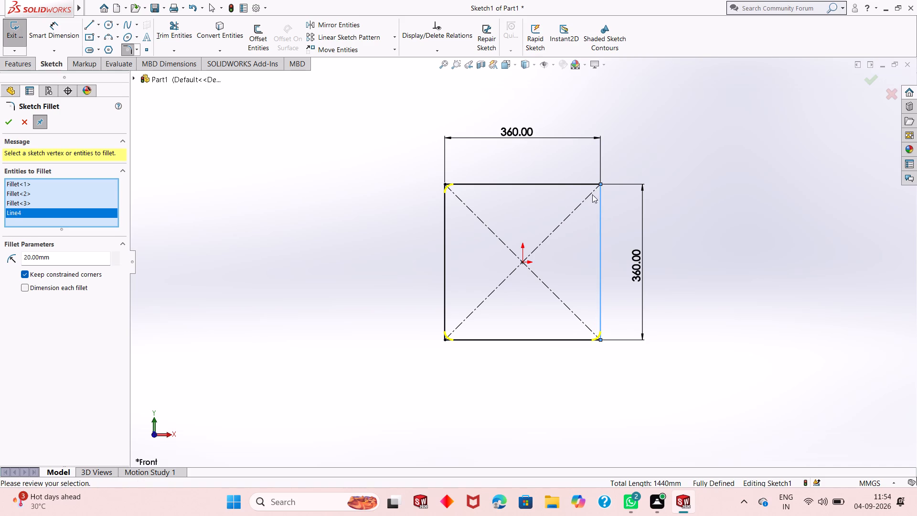
click(578, 183)
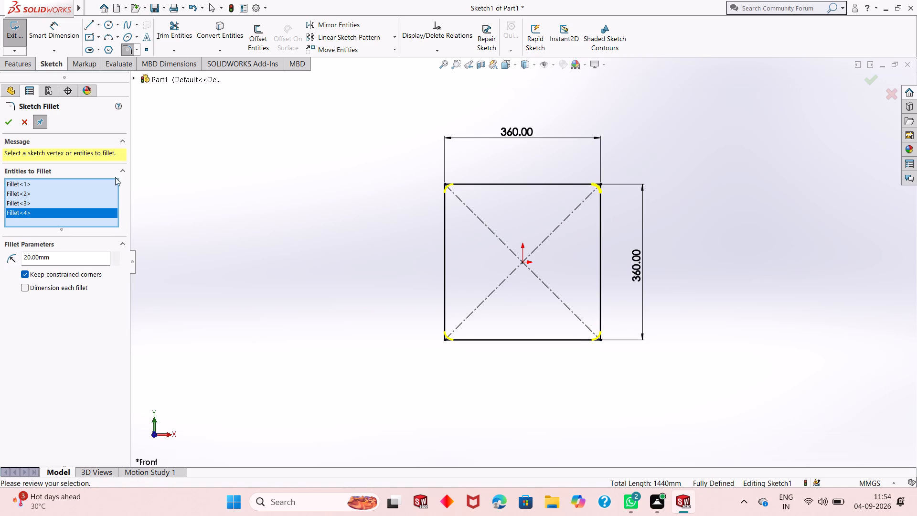
click(7, 123)
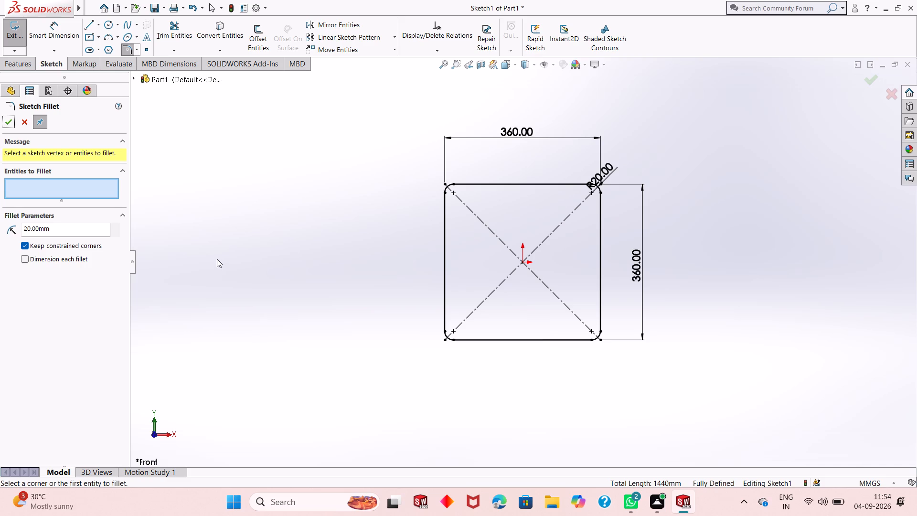
click(11, 121)
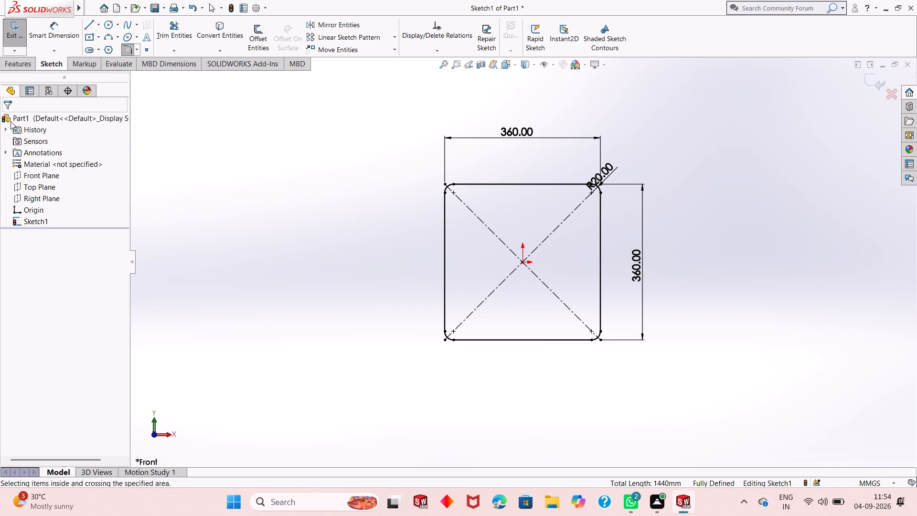
Extrude the rounded square as a blind boss 50 mm deep in the reversed direction.
click(60, 24)
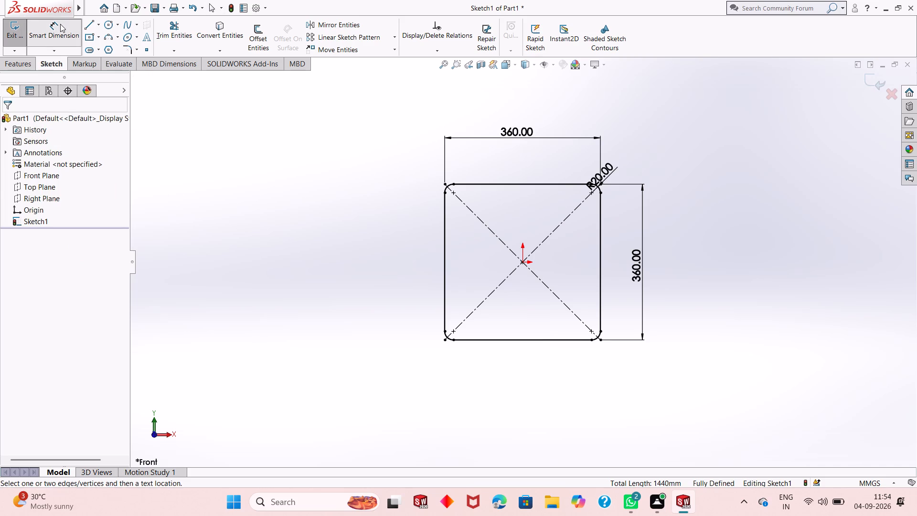
click(10, 66)
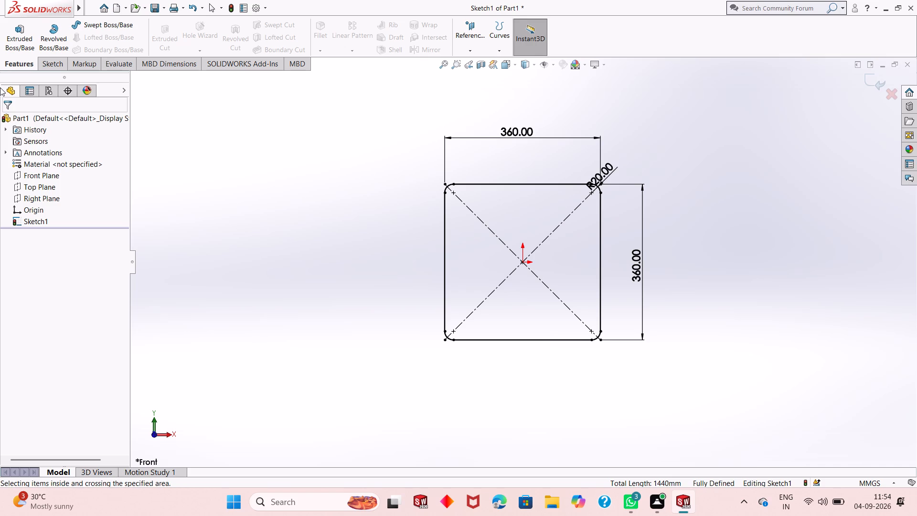
click(21, 42)
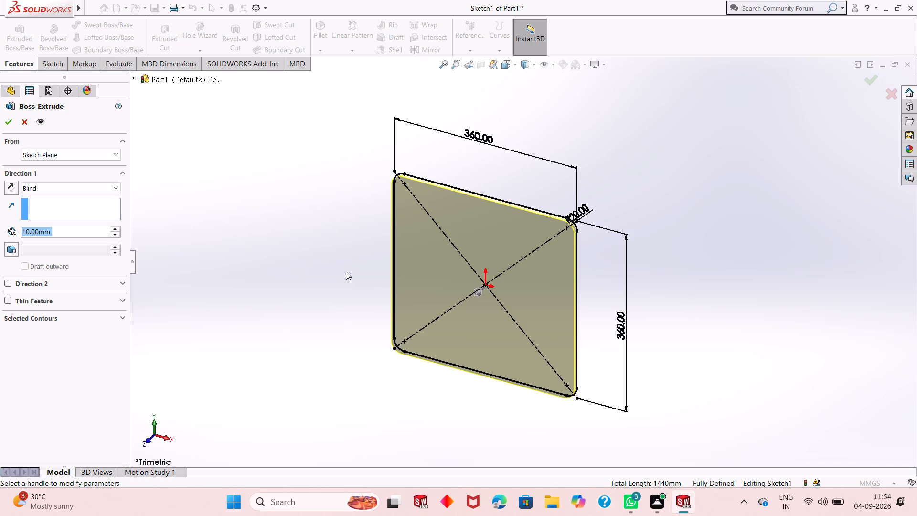
click(12, 191)
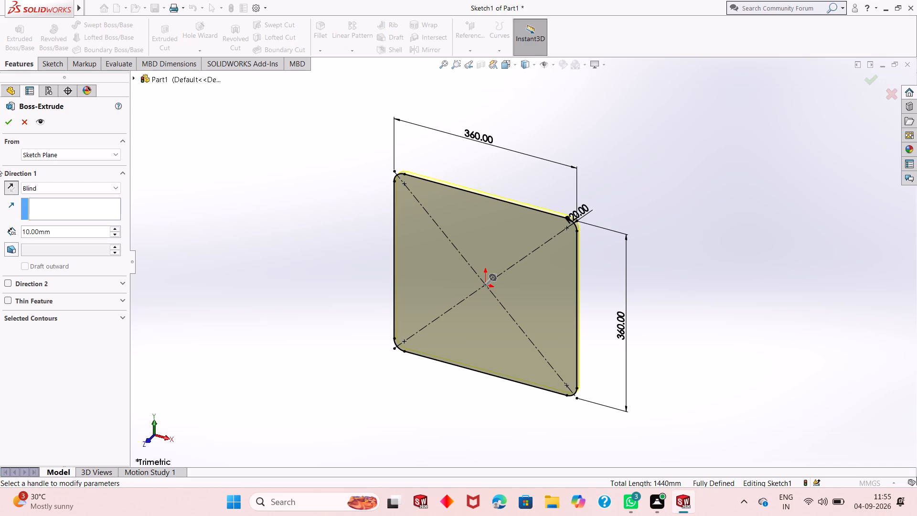
double_click(72, 235)
text(50)
key(Return)
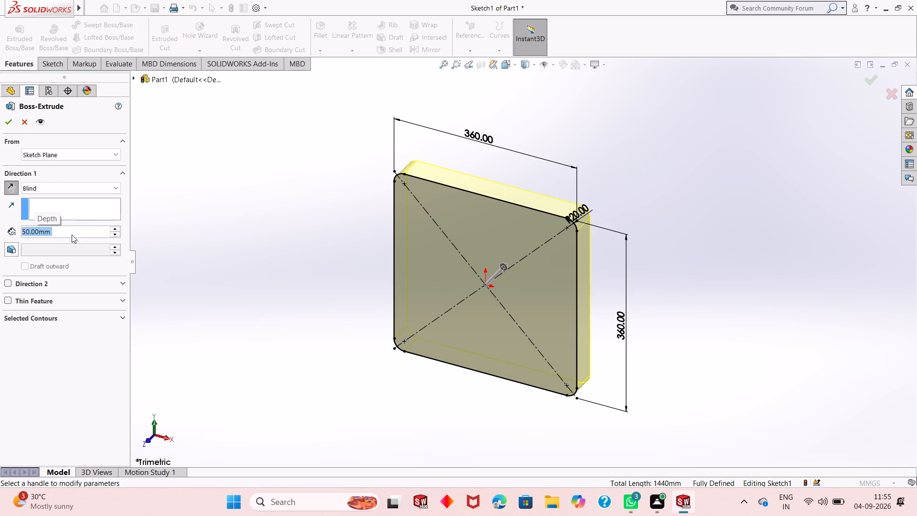
click(5, 122)
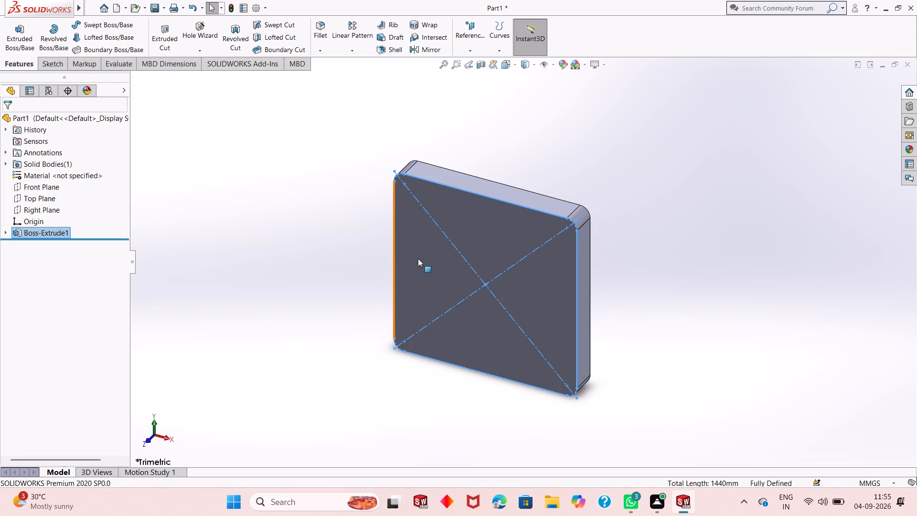
key(grave)
key(Escape)
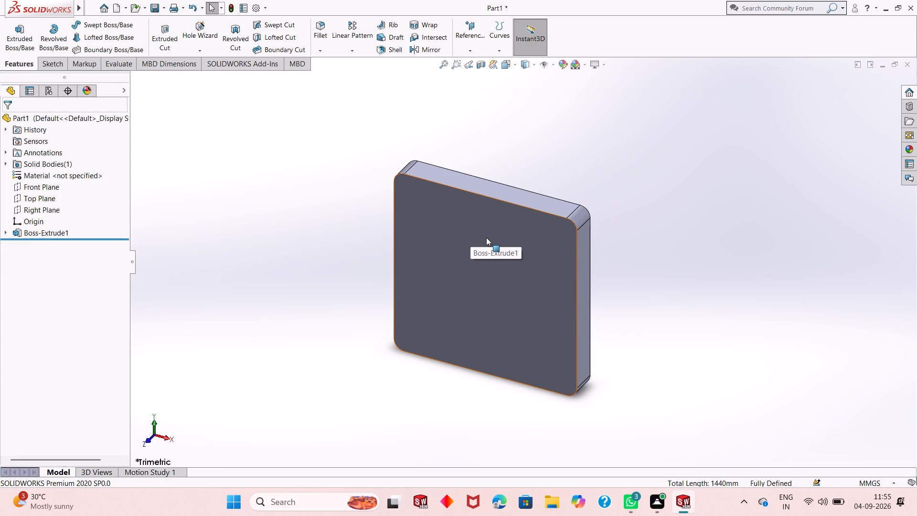
Start a new sketch on the block's large front face, viewed straight on.
click(486, 237)
click(529, 211)
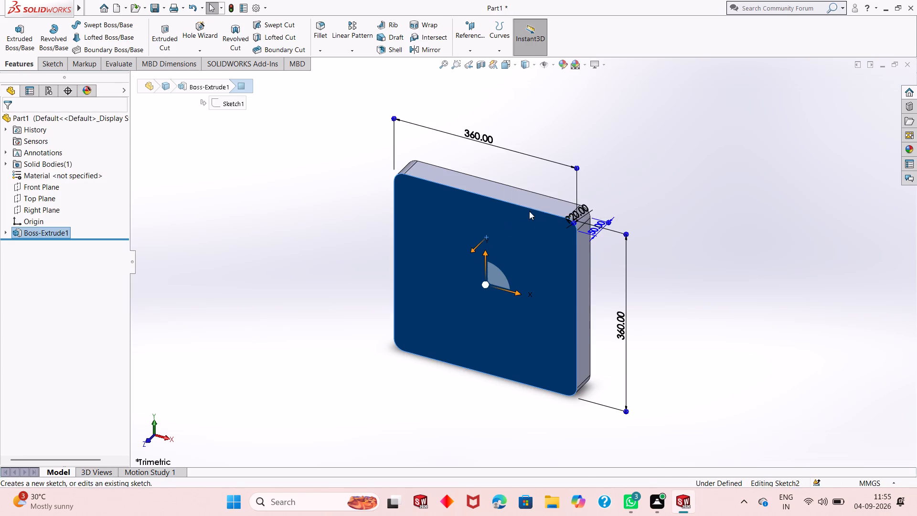
key(ctrl+8)
key(Escape)
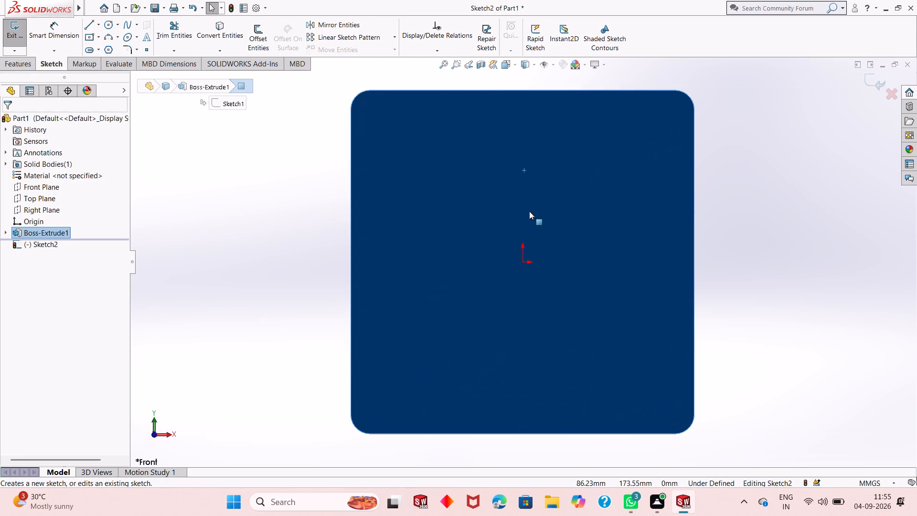
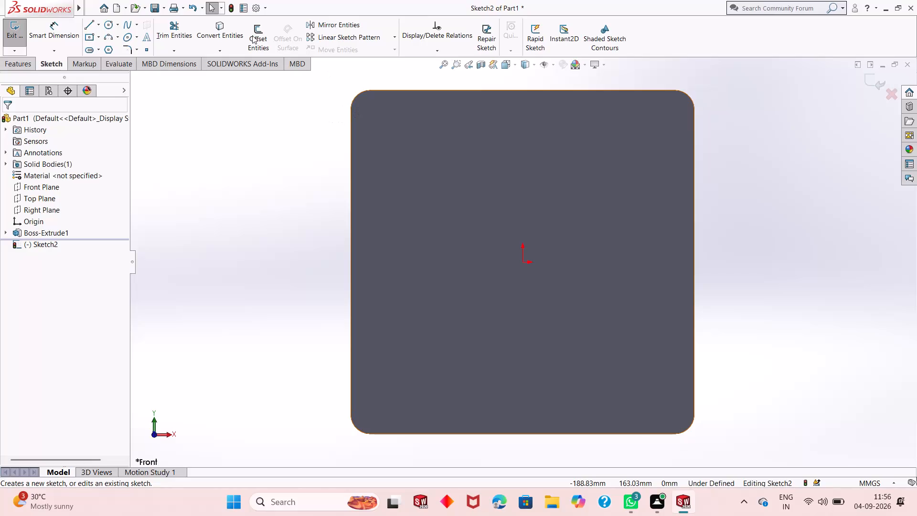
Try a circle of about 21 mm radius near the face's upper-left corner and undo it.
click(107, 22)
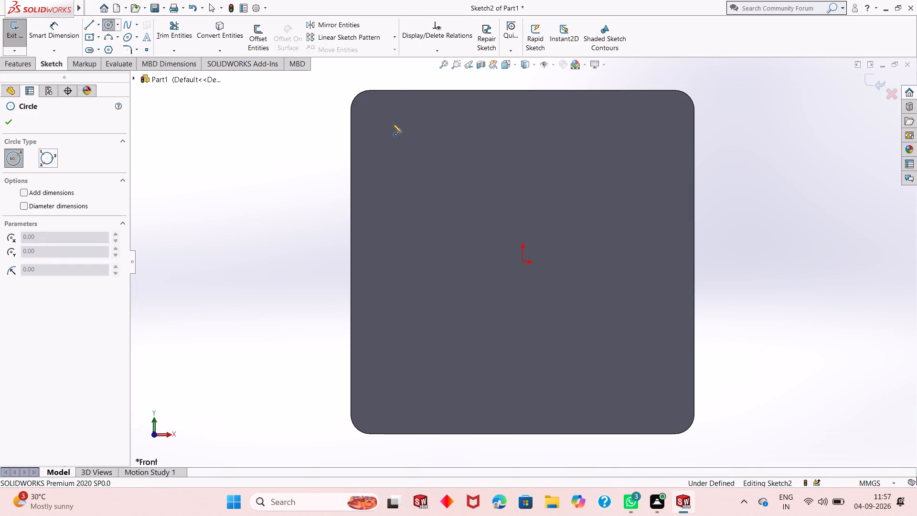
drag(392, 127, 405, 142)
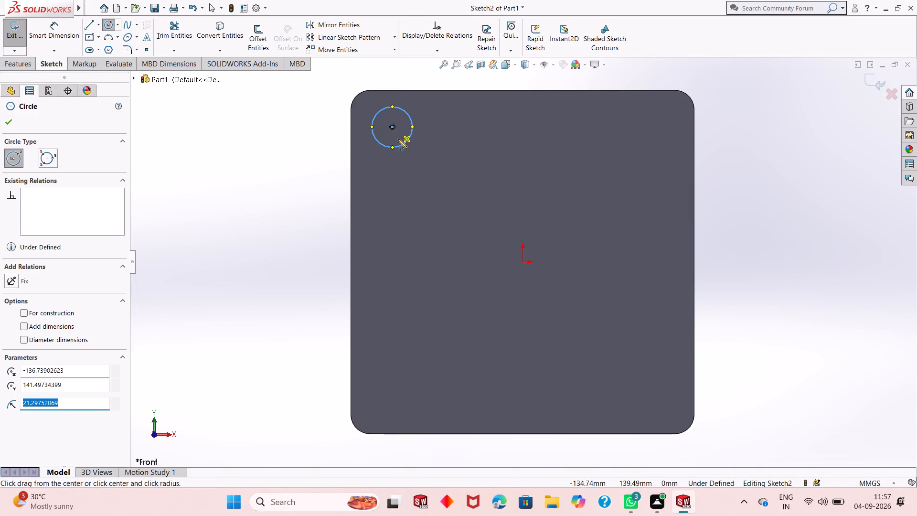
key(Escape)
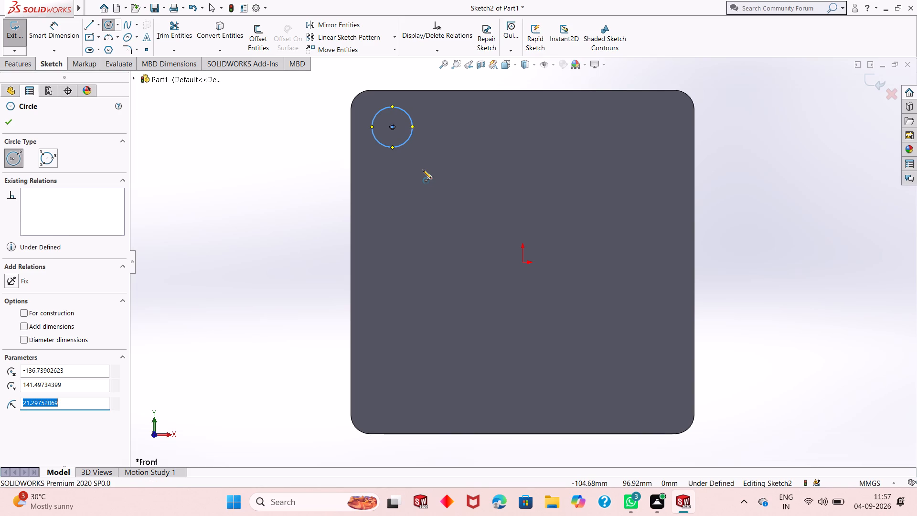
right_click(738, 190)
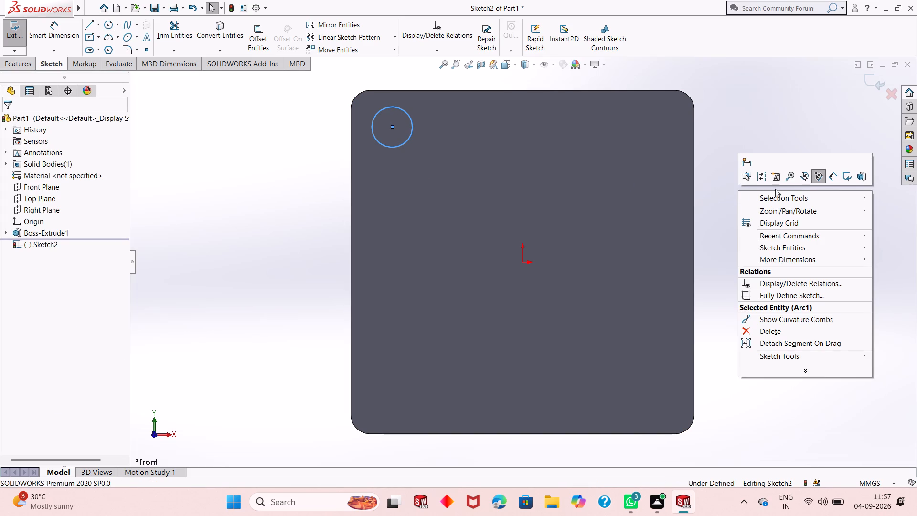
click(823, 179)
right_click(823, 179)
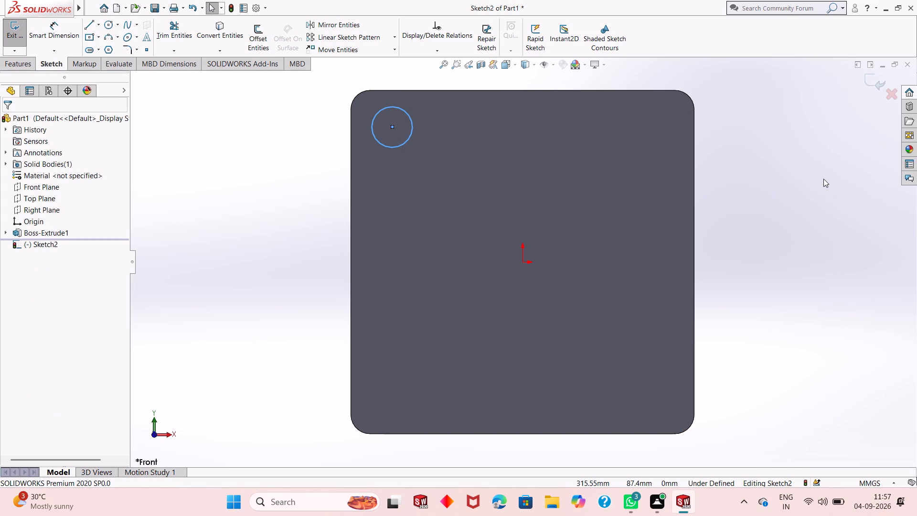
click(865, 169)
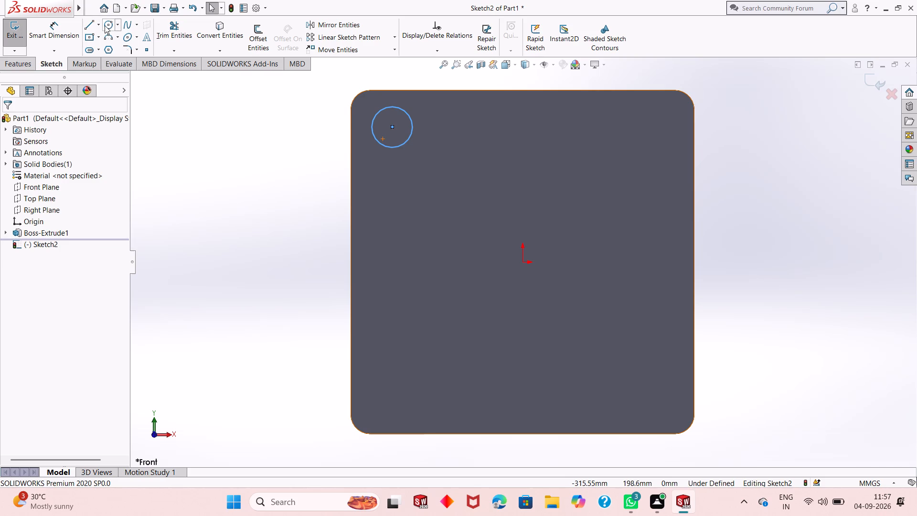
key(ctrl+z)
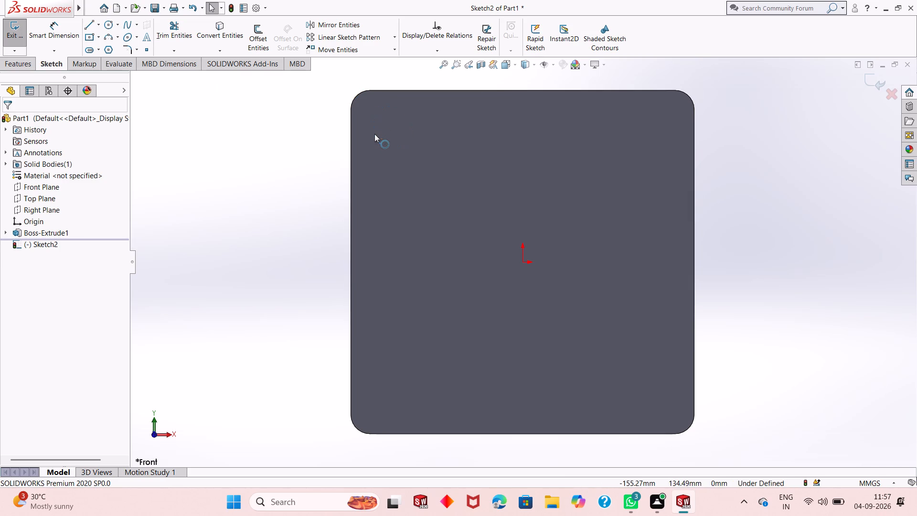
Sketch four circles on the face: about 62 mm diameter upper left, 42 mm upper right, 42 mm lower left and 54 mm lower right.
click(111, 26)
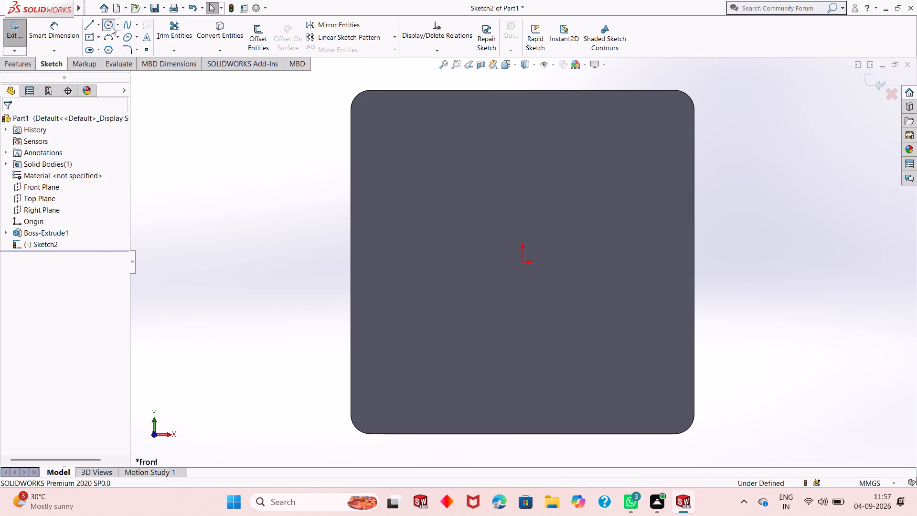
drag(399, 129, 419, 150)
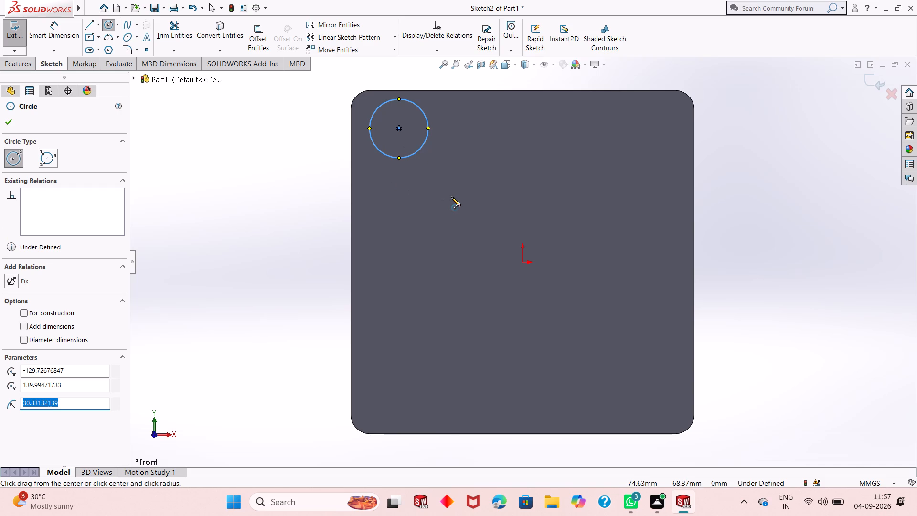
drag(637, 136, 646, 147)
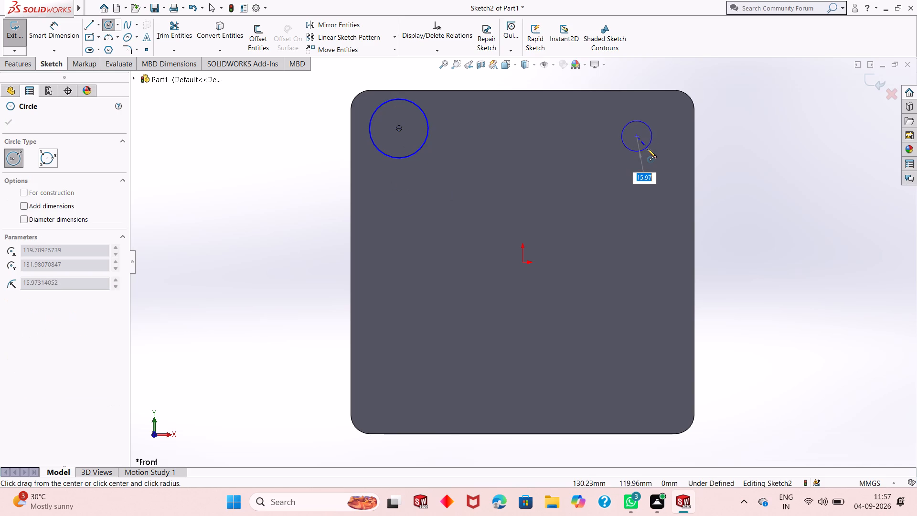
click(648, 152)
click(416, 326)
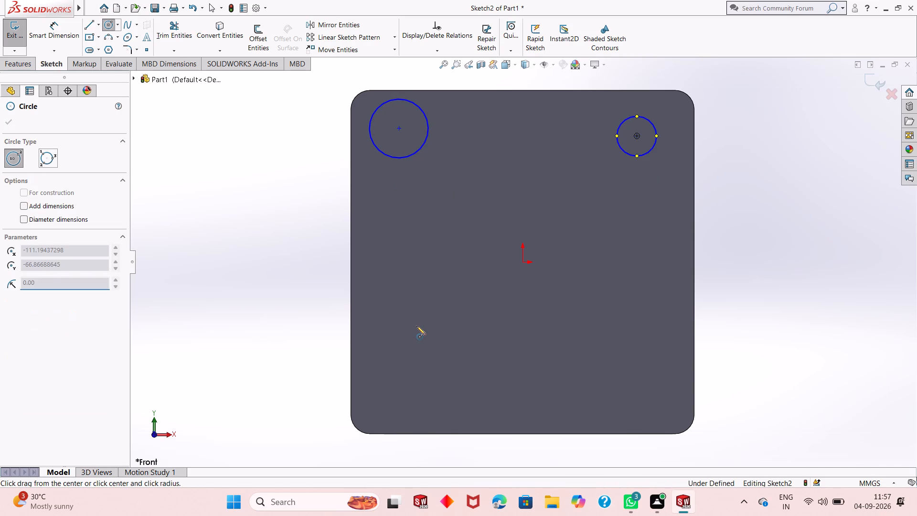
click(425, 344)
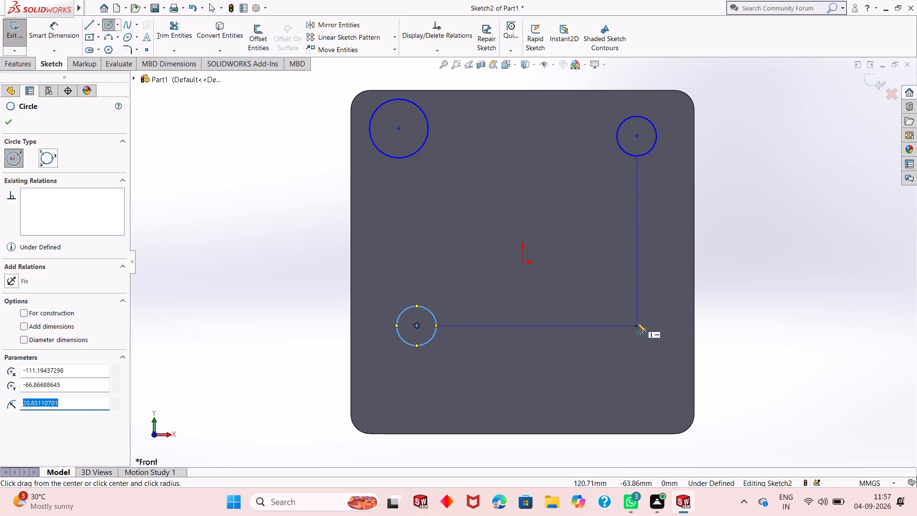
drag(637, 323, 657, 342)
key(Escape)
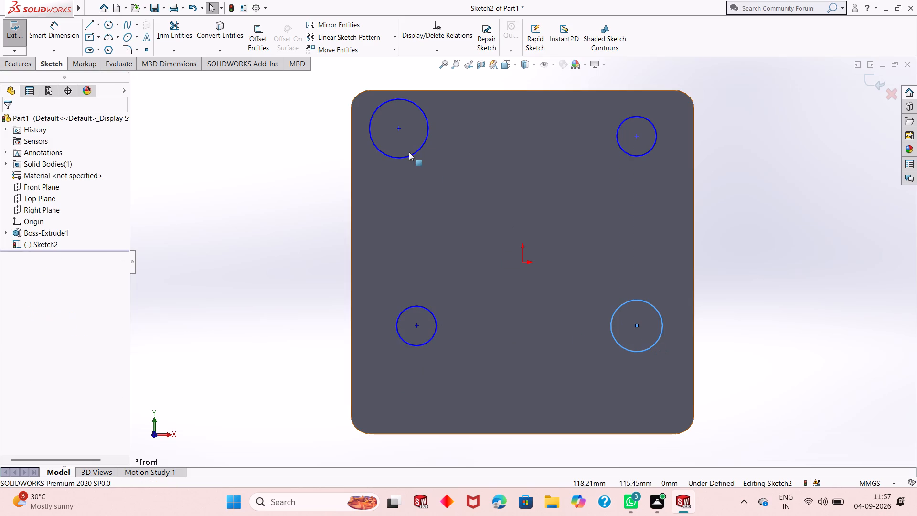
Dimension the diameters of the two upper circles to 60 mm each.
click(54, 37)
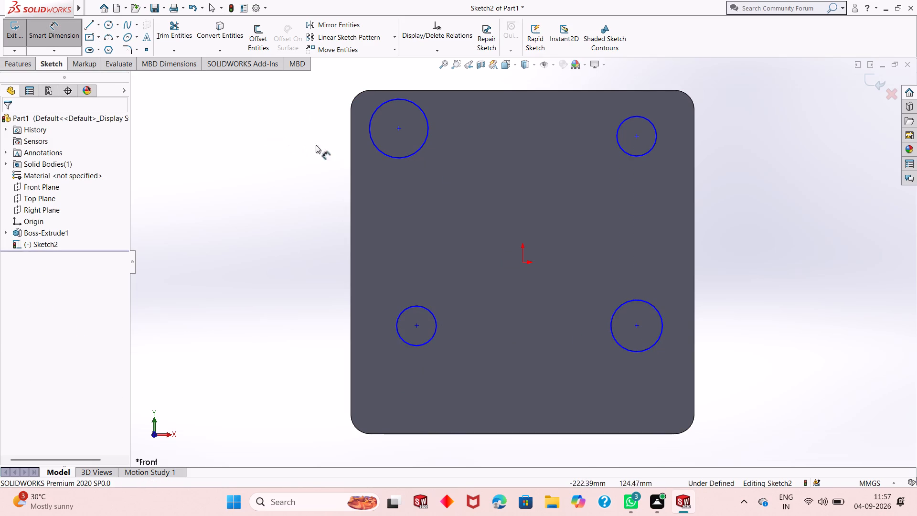
drag(384, 156, 318, 162)
click(318, 162)
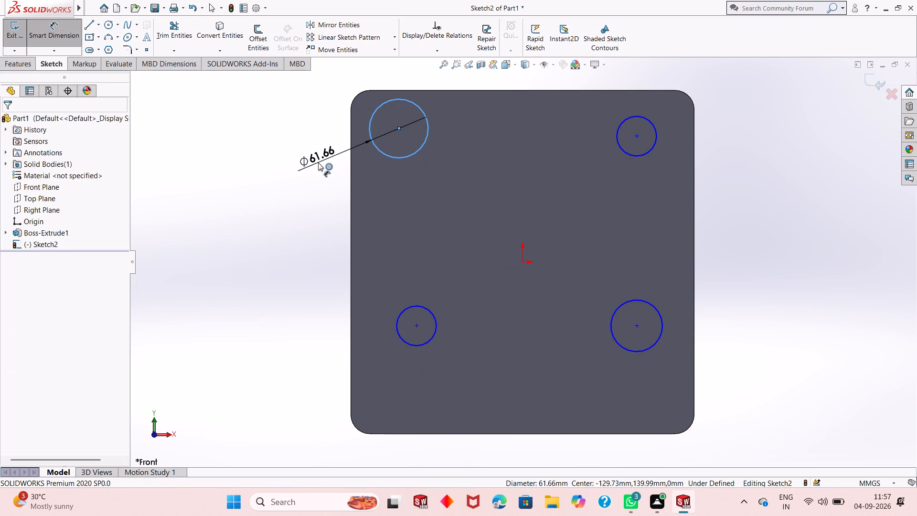
text(60)
key(Return)
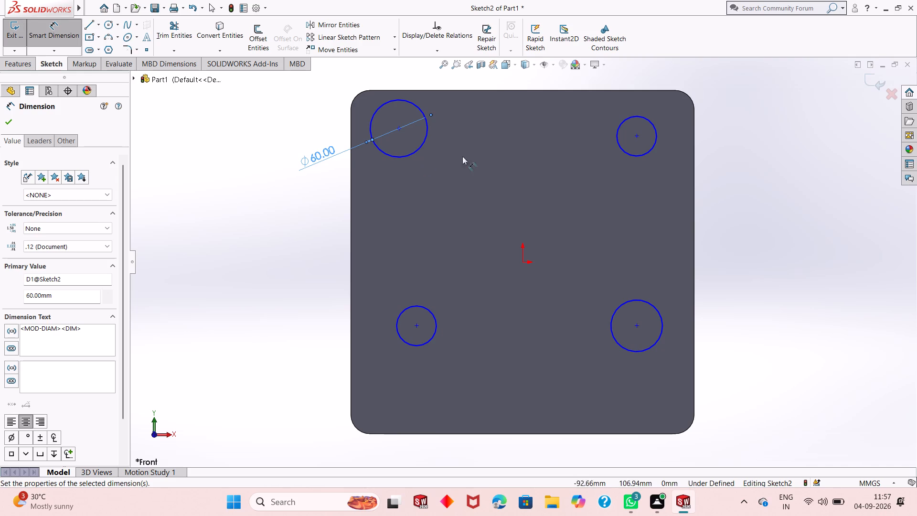
click(621, 150)
click(725, 169)
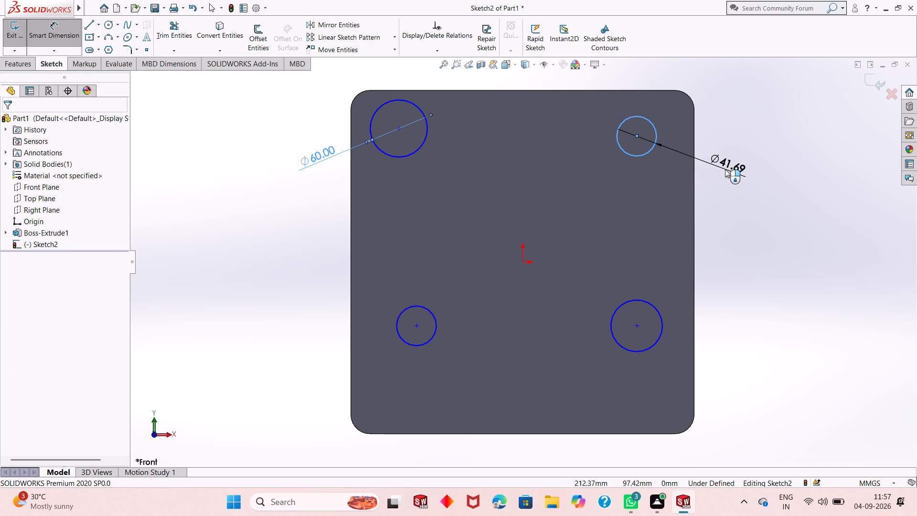
text(60)
key(Return)
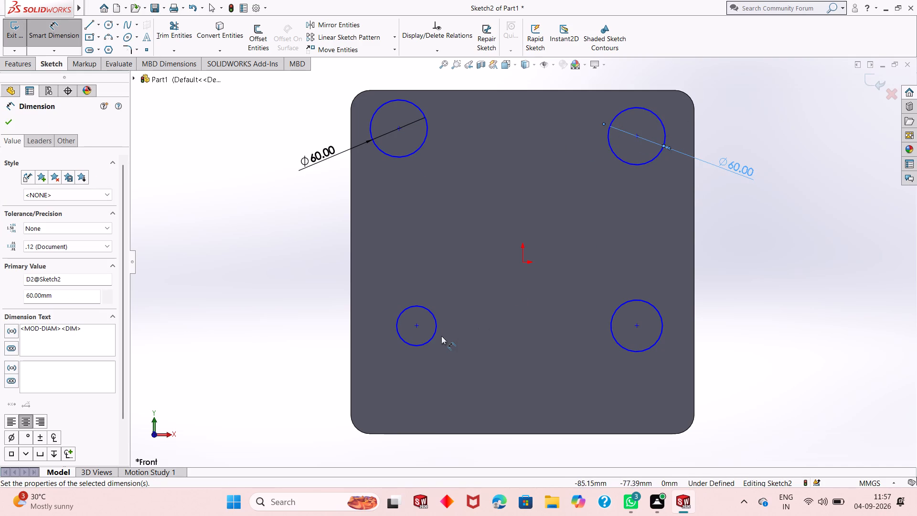
Dimension the diameters of the two lower circles to 60 mm each.
click(433, 338)
click(248, 409)
text(60)
key(Return)
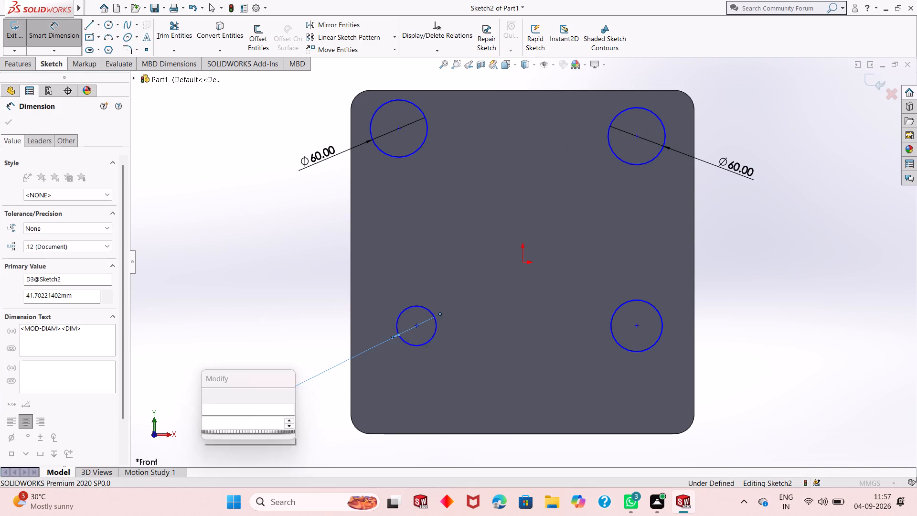
click(621, 344)
click(755, 365)
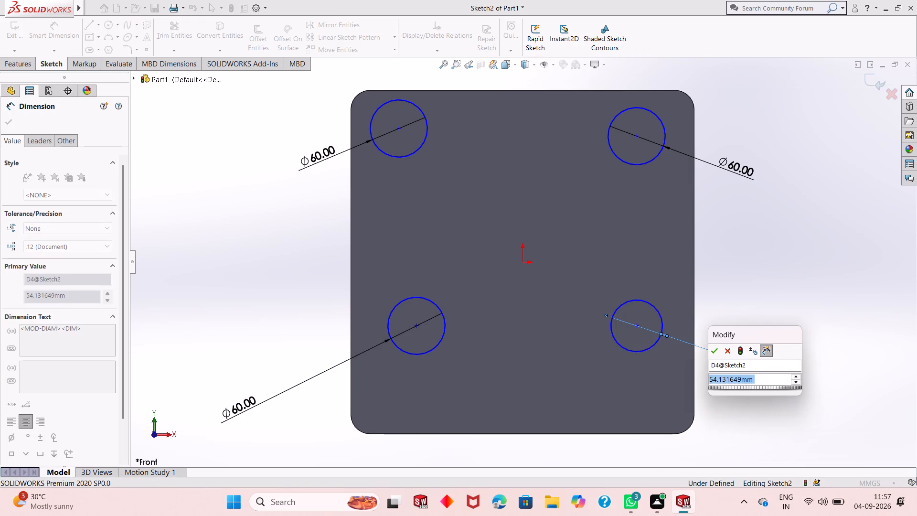
text(60)
key(Return)
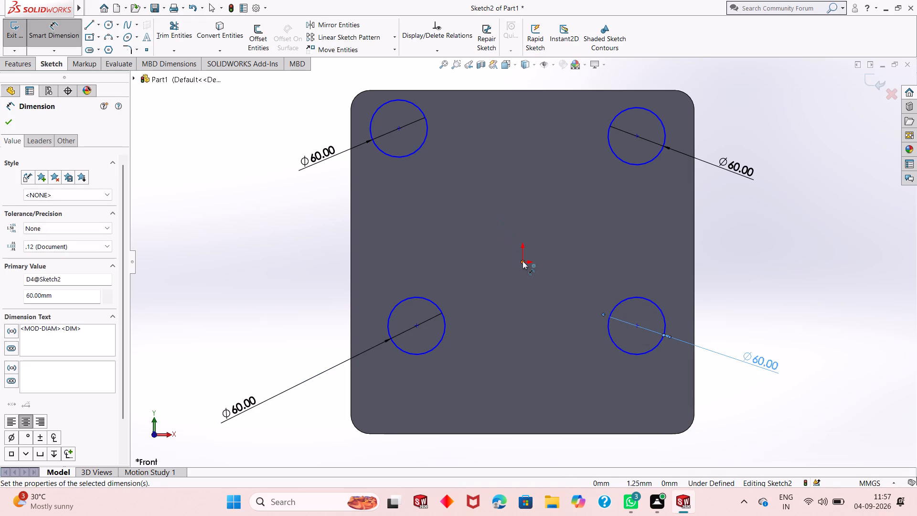
Dimension the horizontal distance from the origin to each upper circle's centre as 130 mm.
drag(522, 261, 400, 129)
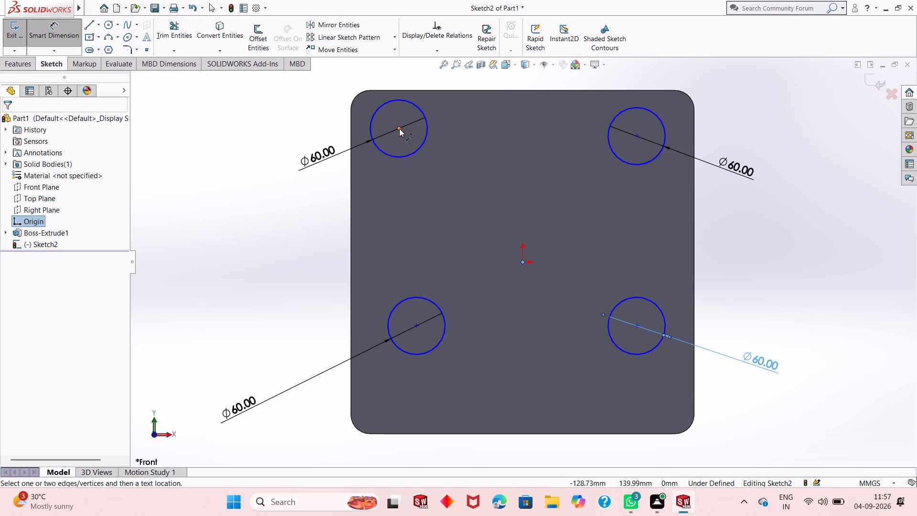
click(399, 129)
click(435, 78)
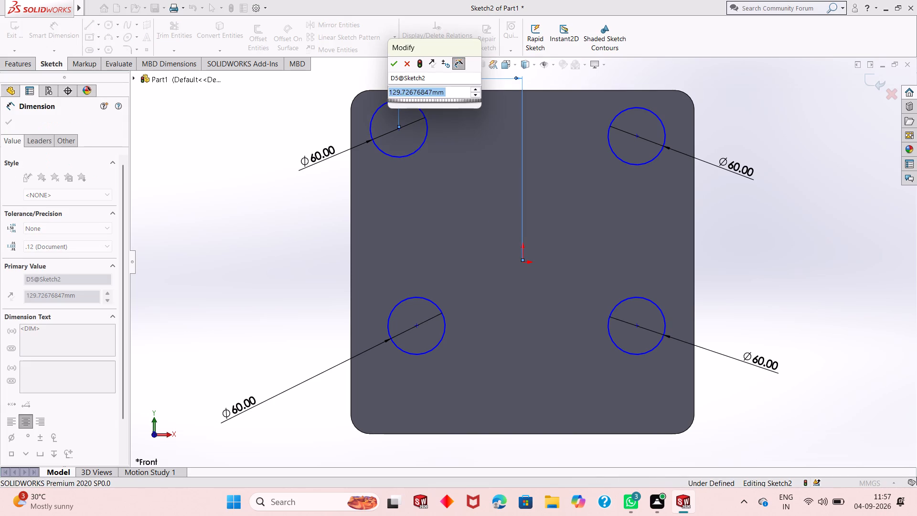
text(130)
key(Return)
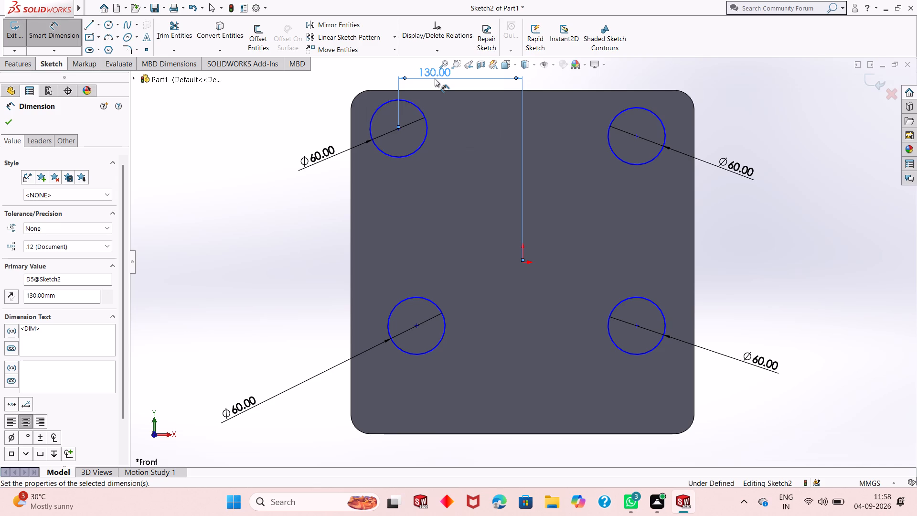
drag(638, 137, 522, 258)
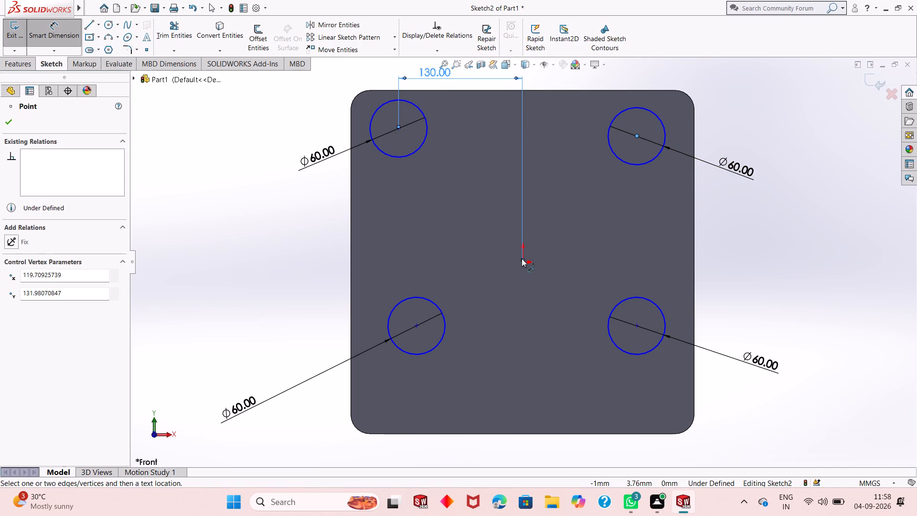
drag(522, 258, 522, 258)
drag(521, 264, 538, 136)
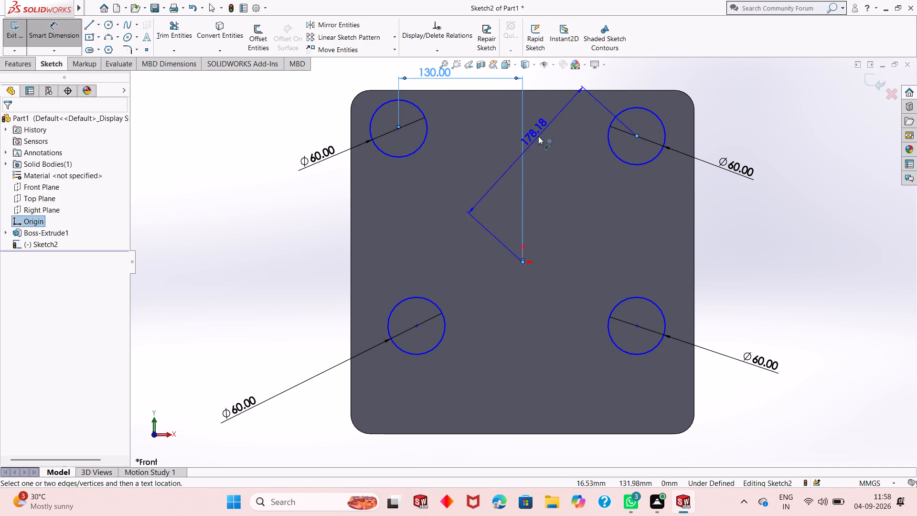
click(568, 83)
text(12)
key(BackSpace)
text(30)
key(Return)
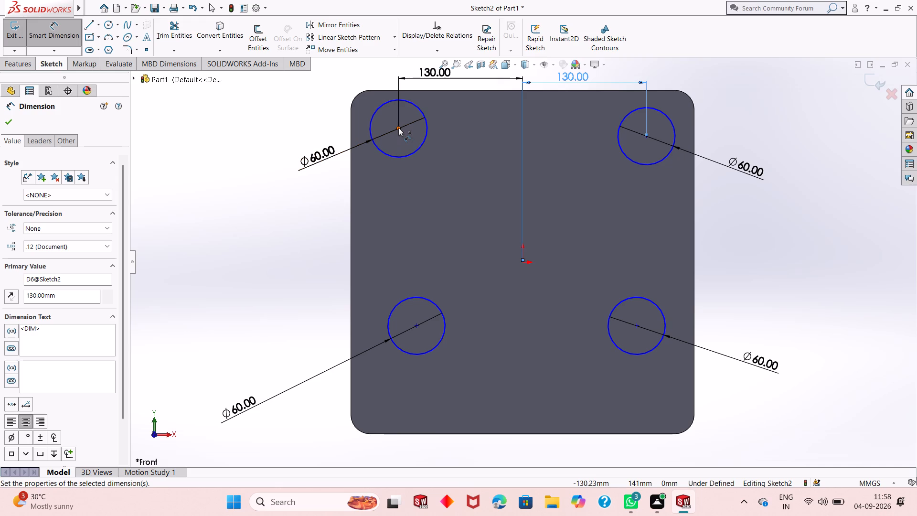
Dimension each upper circle's centre 50 mm below the block's top edge.
click(398, 128)
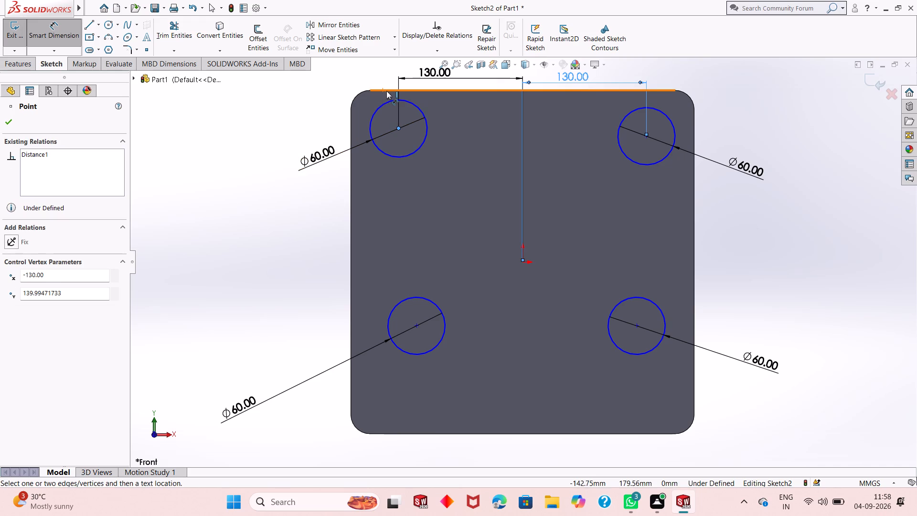
drag(386, 91, 324, 104)
click(324, 104)
text(50)
key(Return)
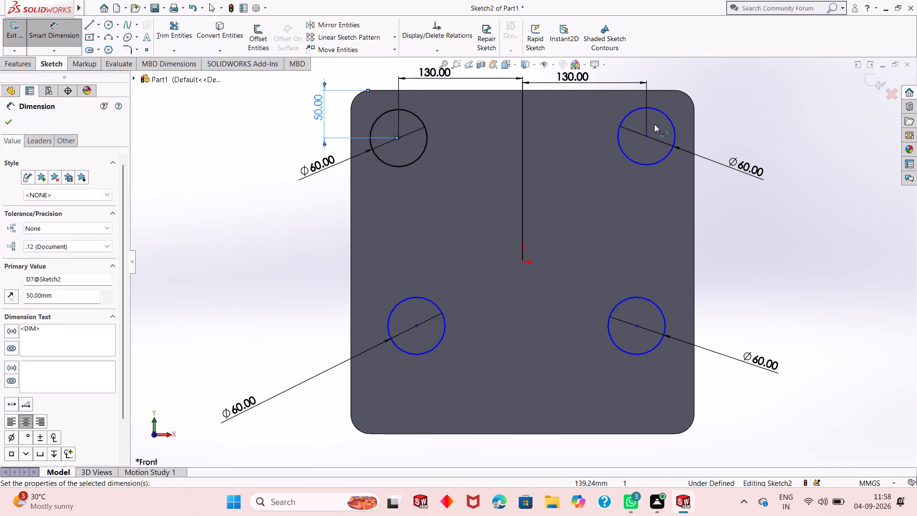
drag(644, 135, 653, 91)
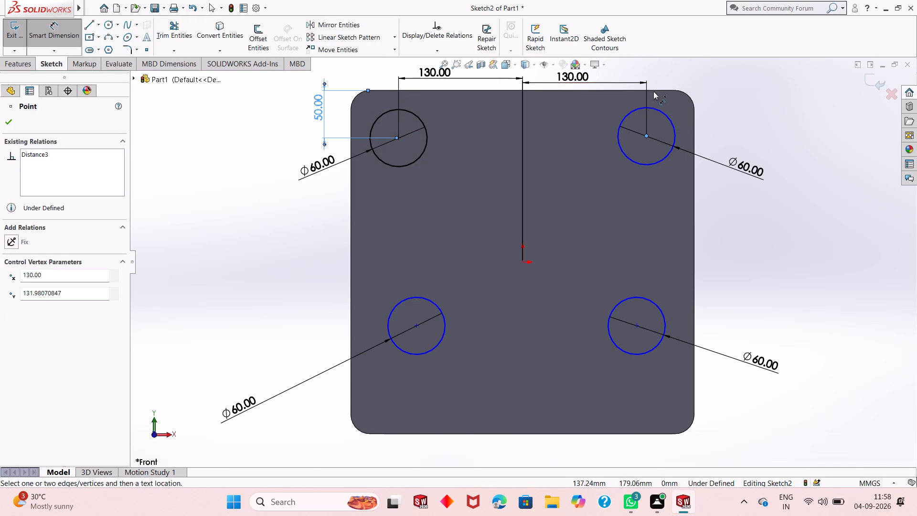
drag(653, 91, 652, 90)
drag(644, 90, 736, 103)
click(736, 103)
text(50)
key(Return)
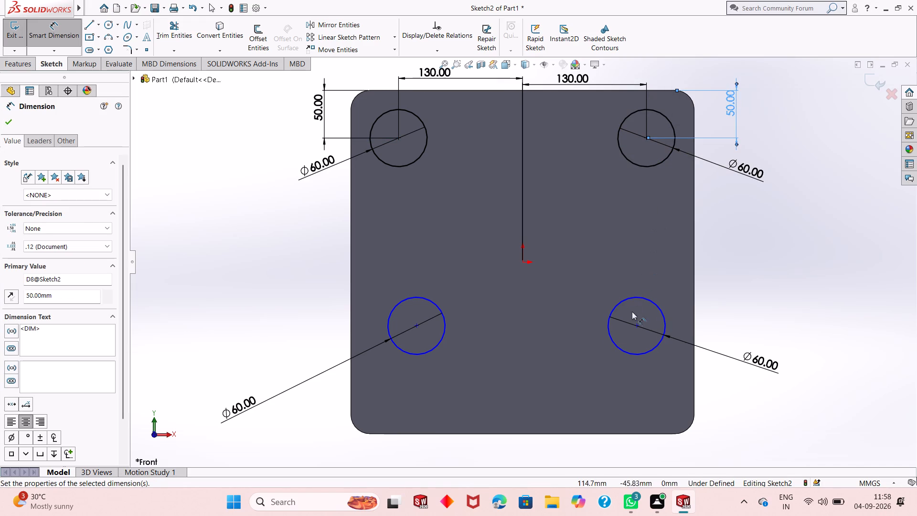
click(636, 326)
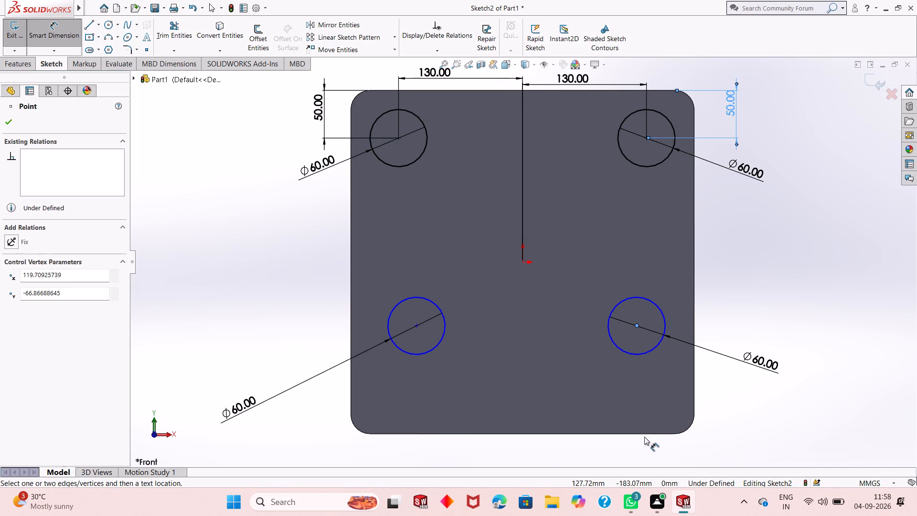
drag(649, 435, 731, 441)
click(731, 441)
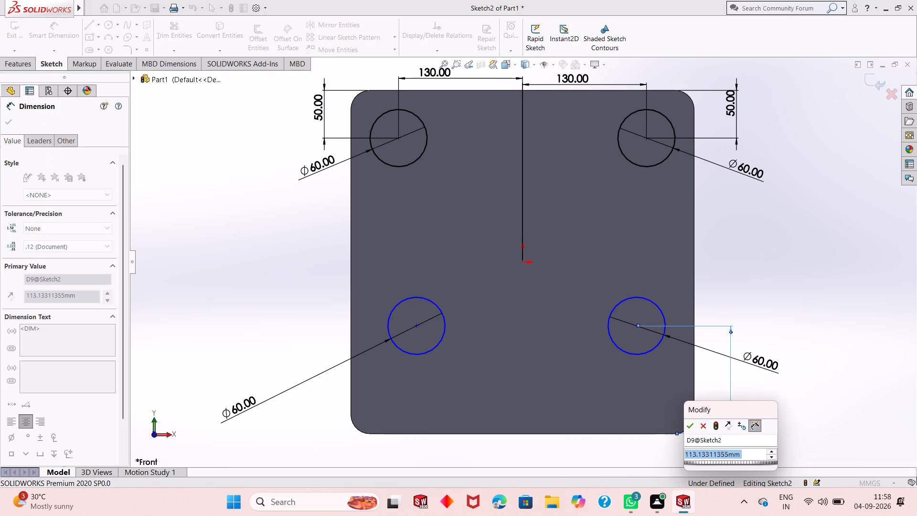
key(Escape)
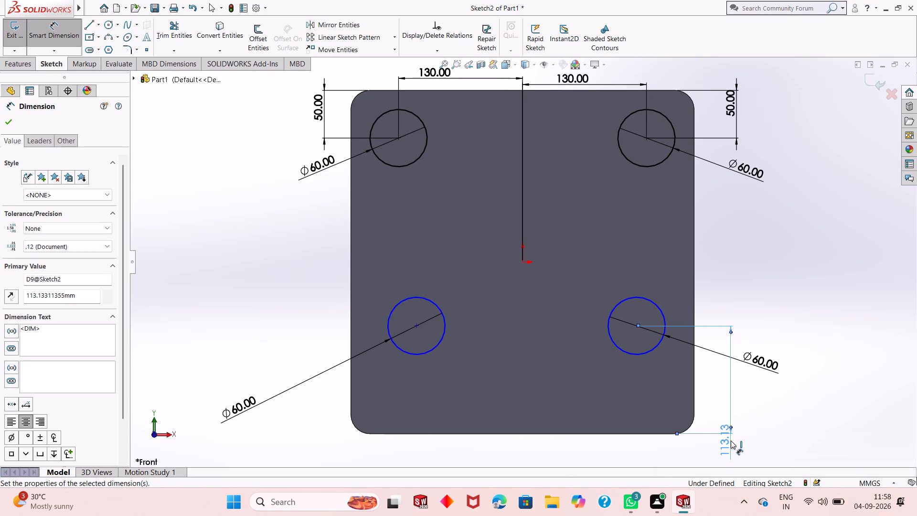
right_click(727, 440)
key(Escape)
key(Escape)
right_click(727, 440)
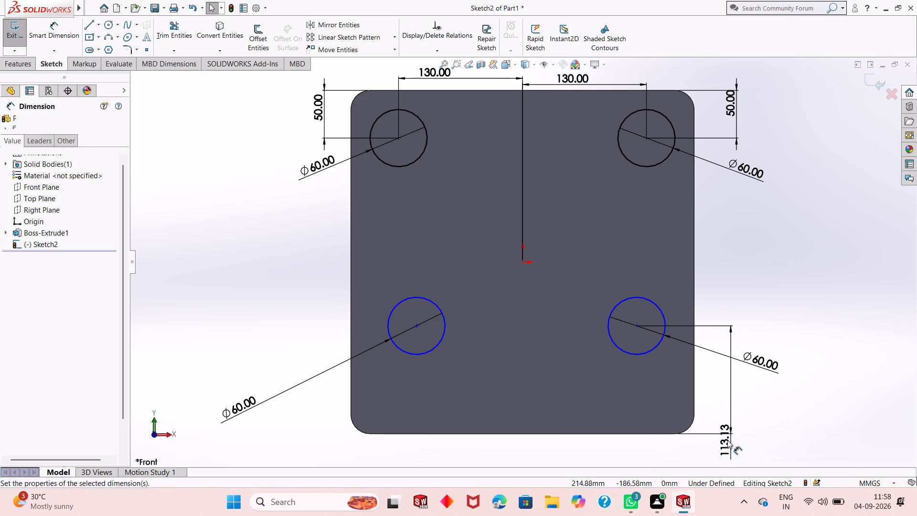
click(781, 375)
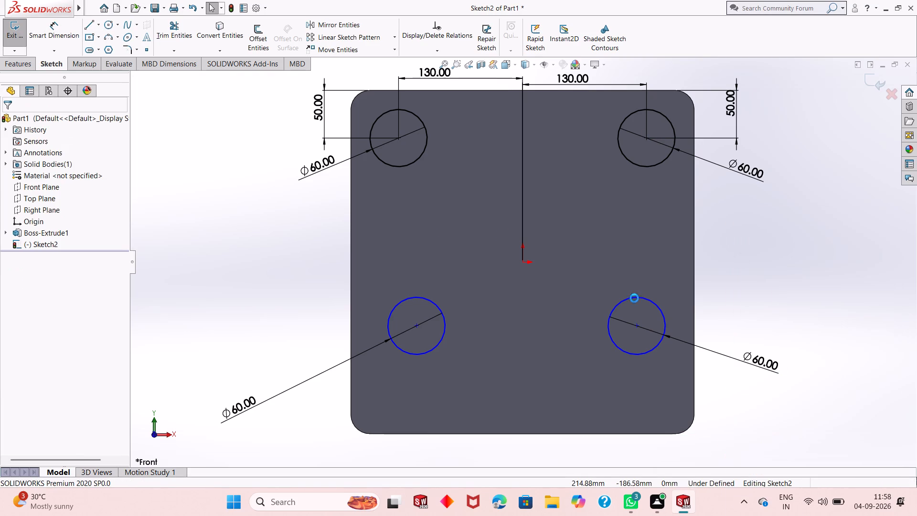
Dimension the horizontal distance from the origin to each lower circle's centre as 130 mm.
click(65, 30)
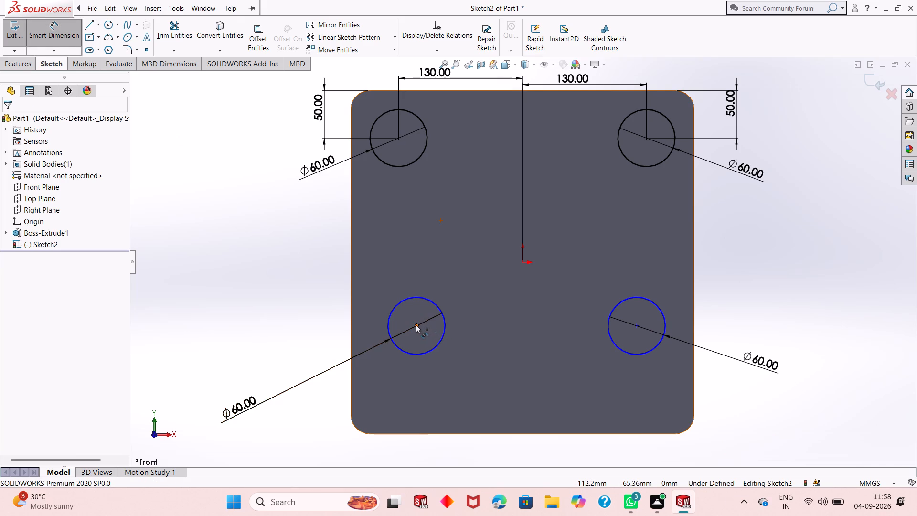
drag(416, 324, 523, 262)
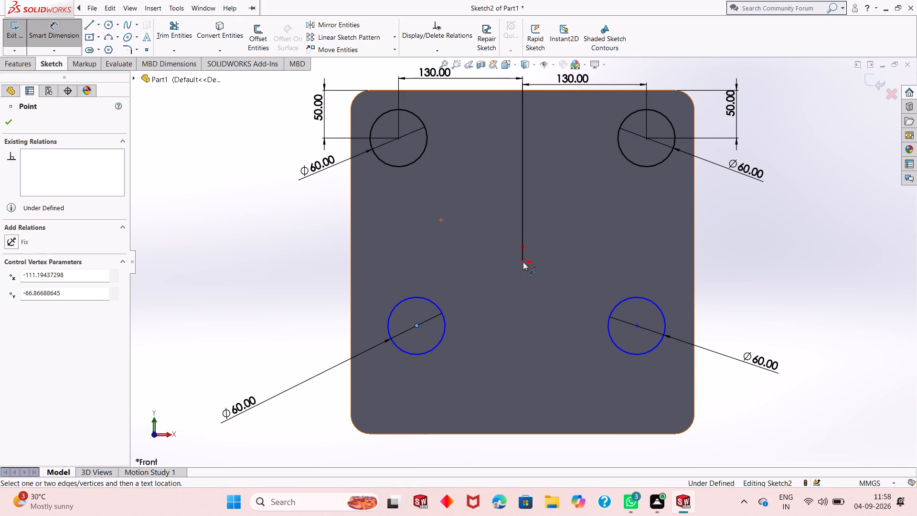
drag(523, 262, 522, 264)
drag(522, 260, 467, 447)
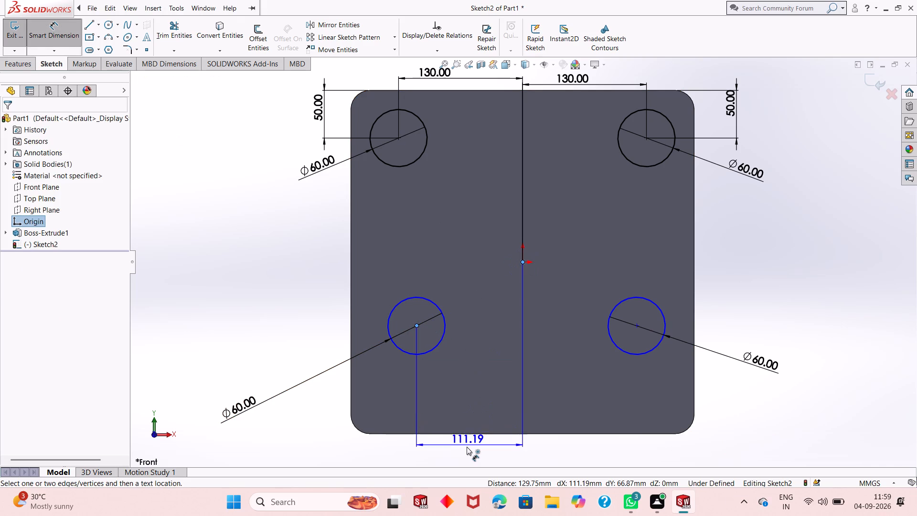
drag(467, 447, 467, 449)
click(467, 449)
text(130)
key(Return)
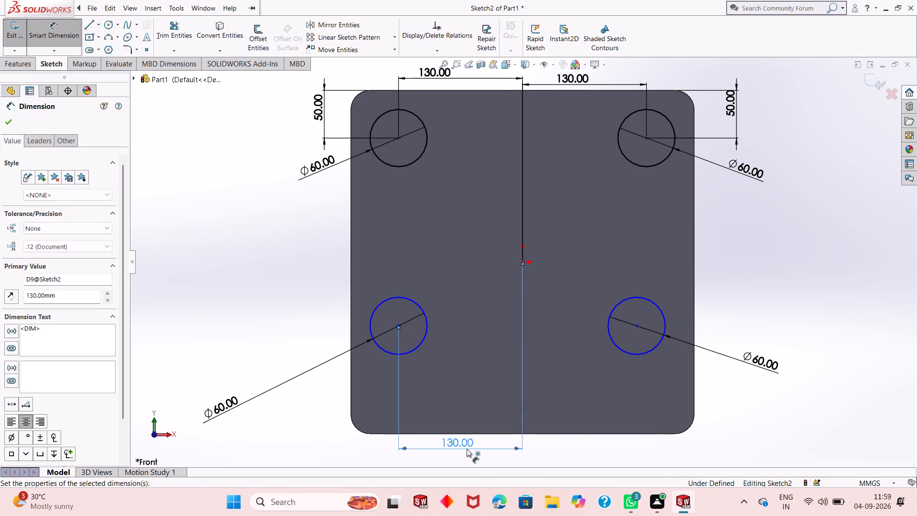
drag(636, 325, 524, 260)
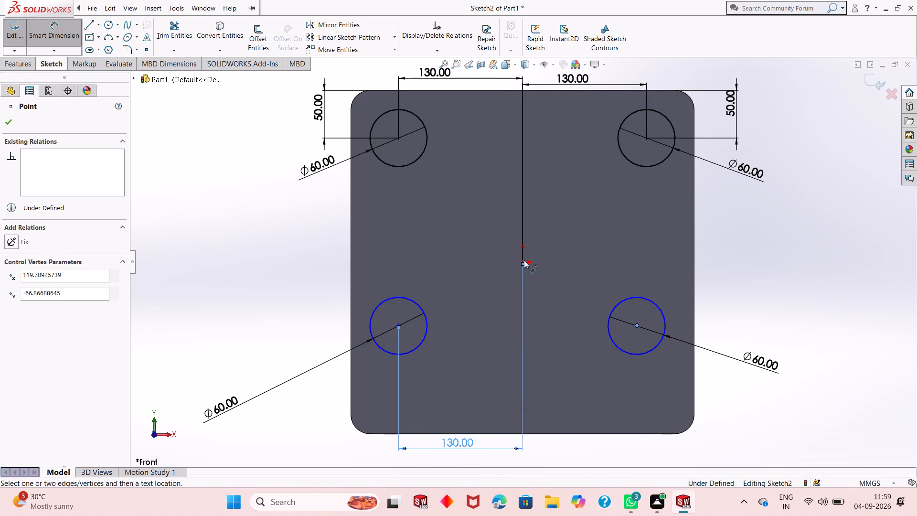
drag(524, 260, 522, 262)
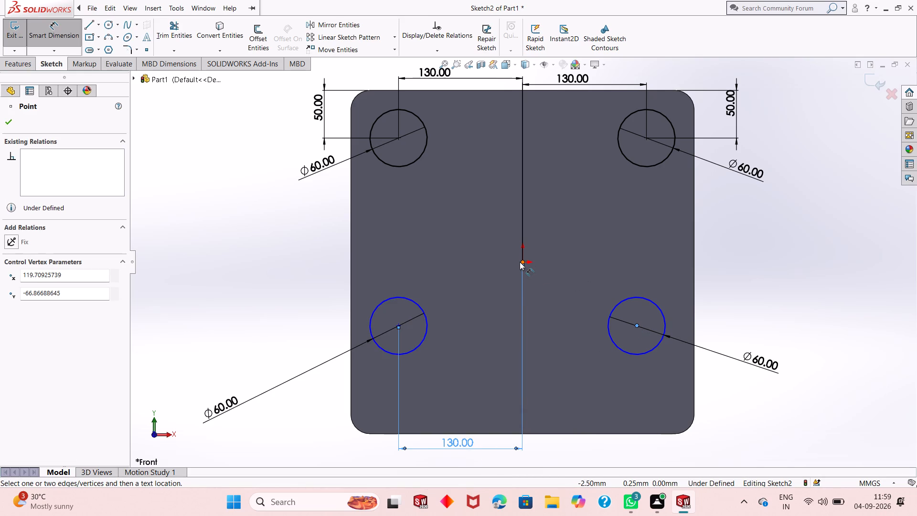
click(522, 262)
click(570, 444)
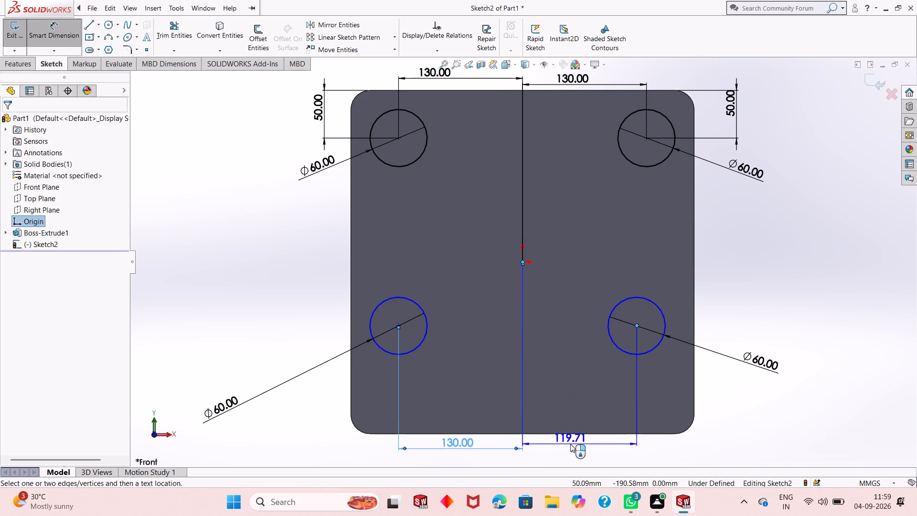
text(130)
key(Return)
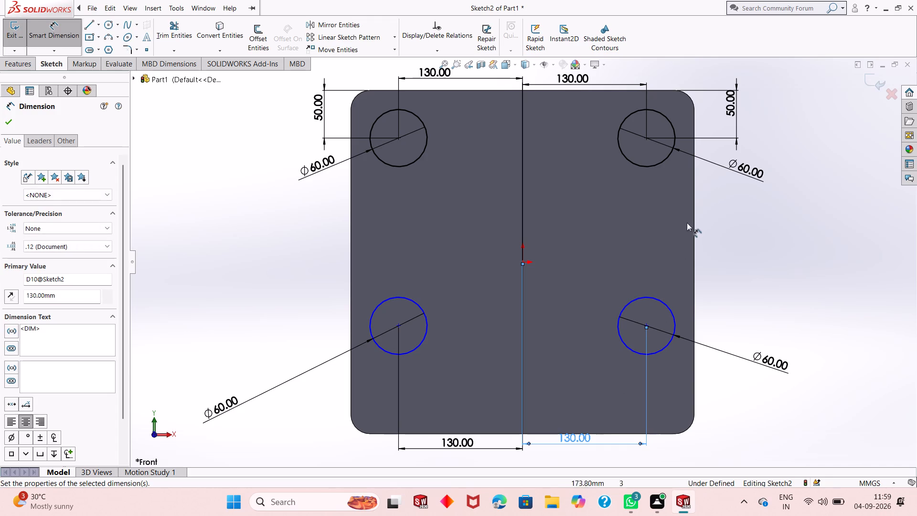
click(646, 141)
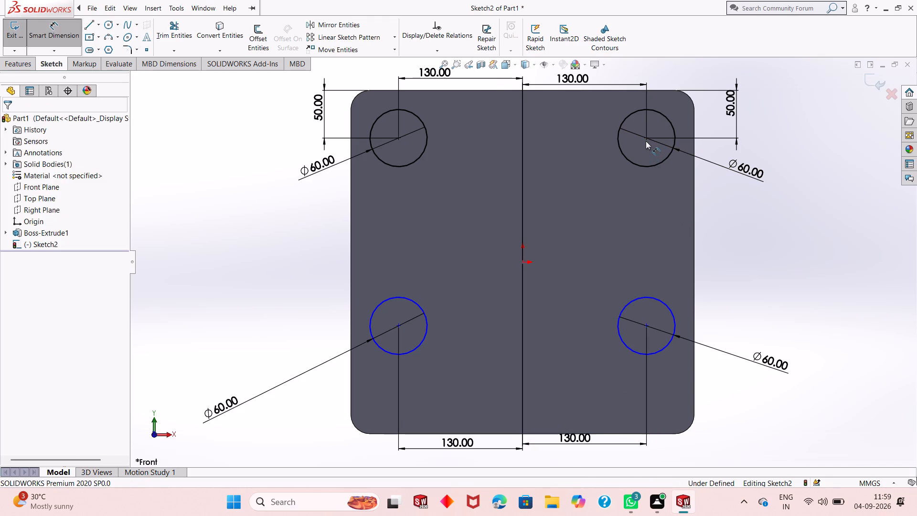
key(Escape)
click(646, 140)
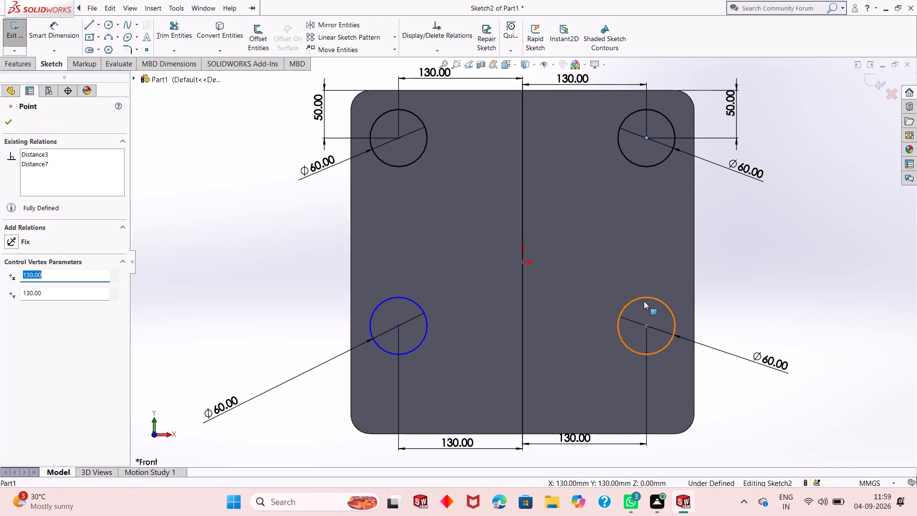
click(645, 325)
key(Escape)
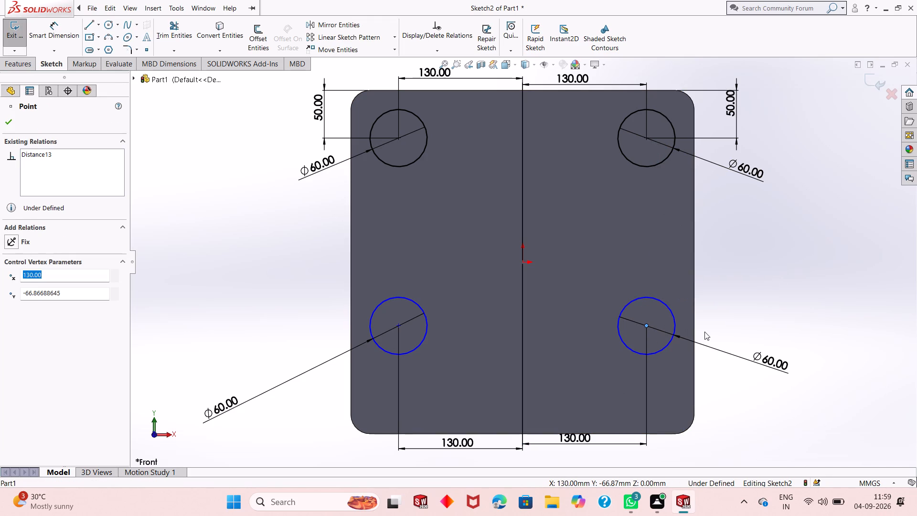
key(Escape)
Dimension the vertical distance between the upper and lower circle centres as 260 mm on both sides of the block.
click(48, 31)
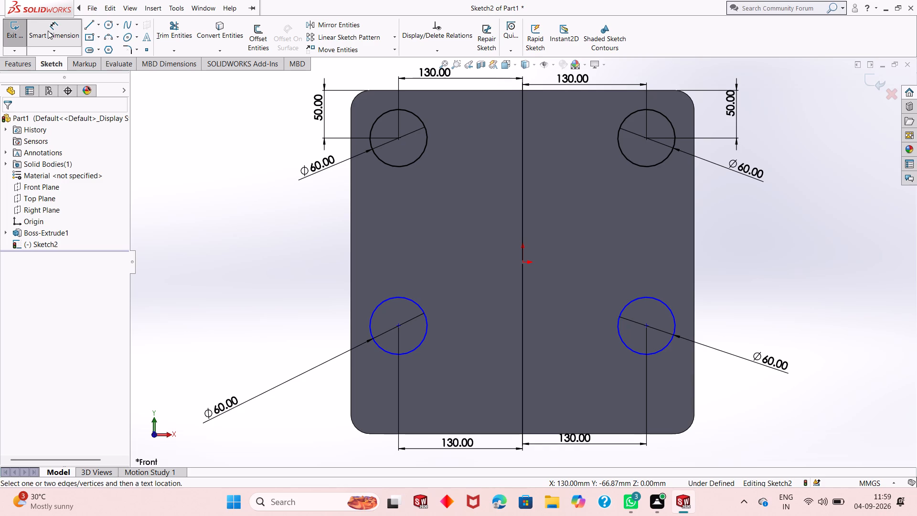
click(646, 140)
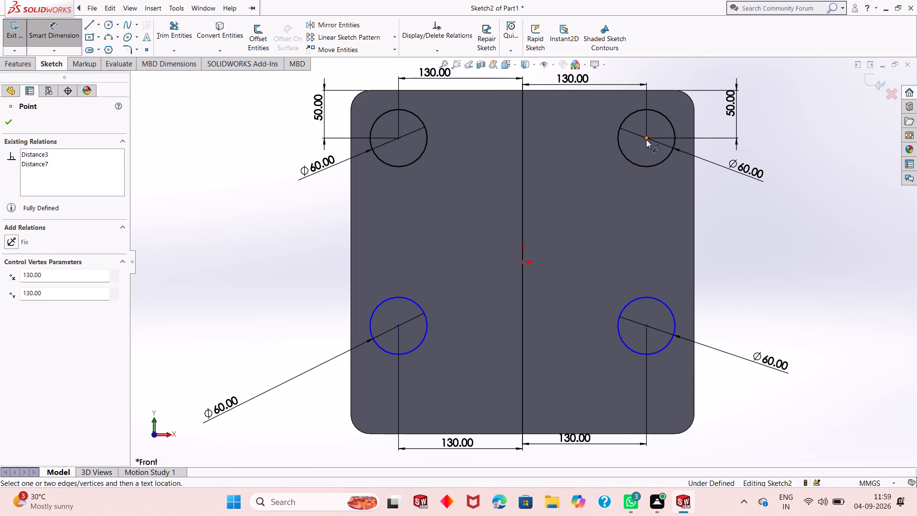
click(648, 326)
click(736, 334)
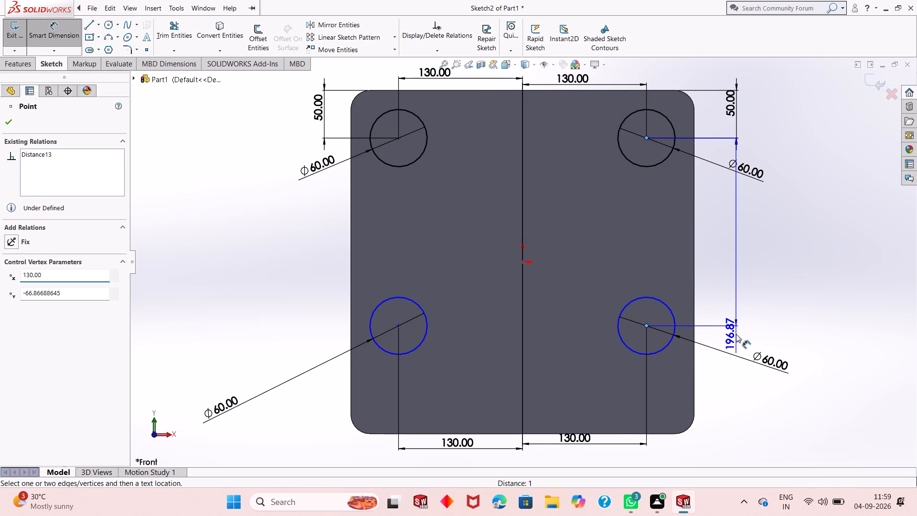
text(260)
key(Return)
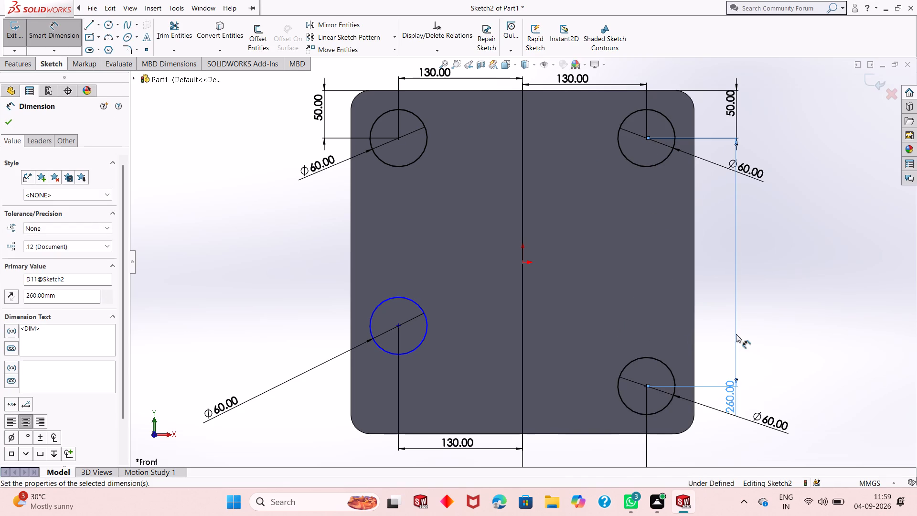
click(397, 326)
click(399, 139)
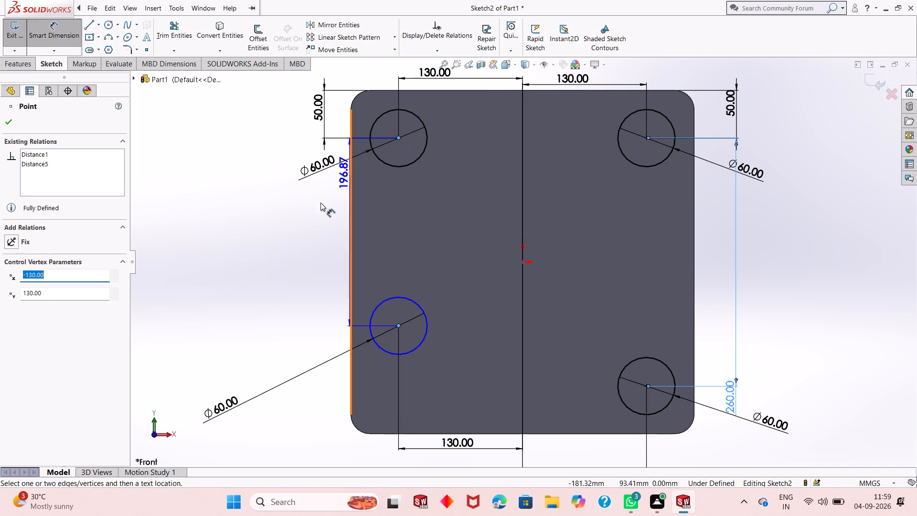
click(282, 226)
text(260)
key(Return)
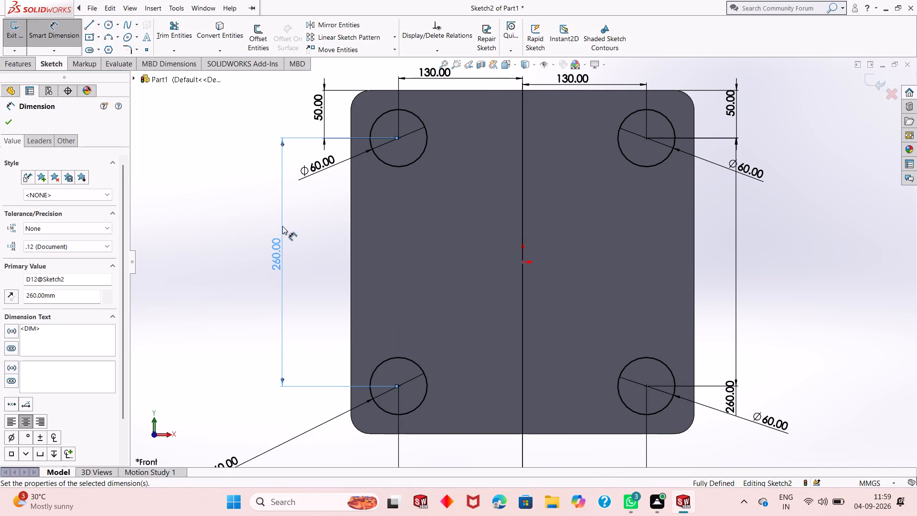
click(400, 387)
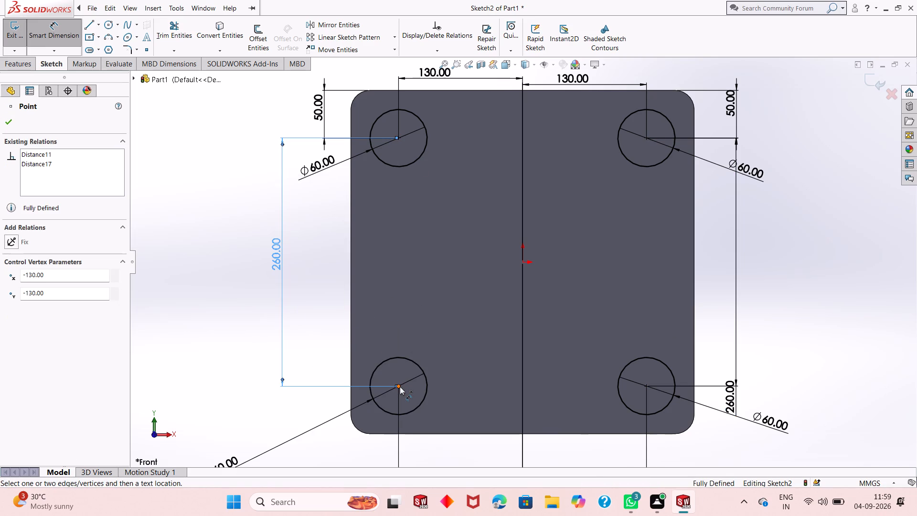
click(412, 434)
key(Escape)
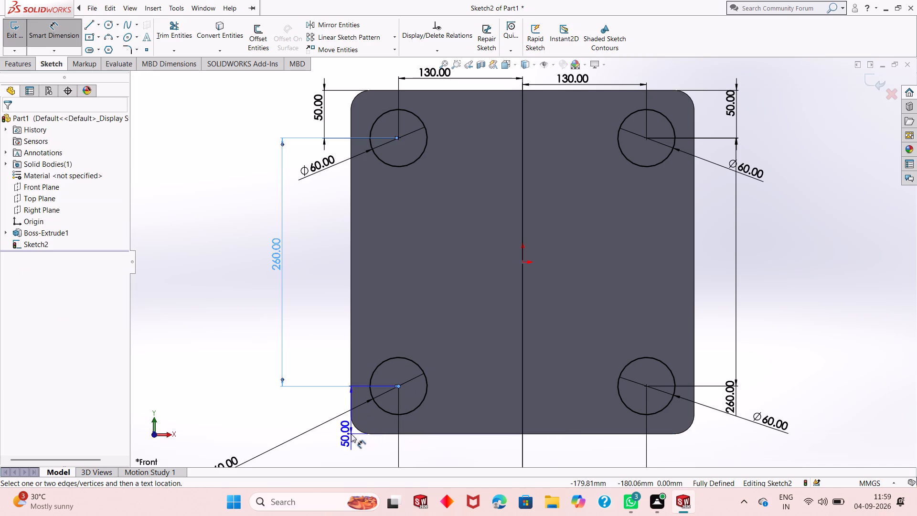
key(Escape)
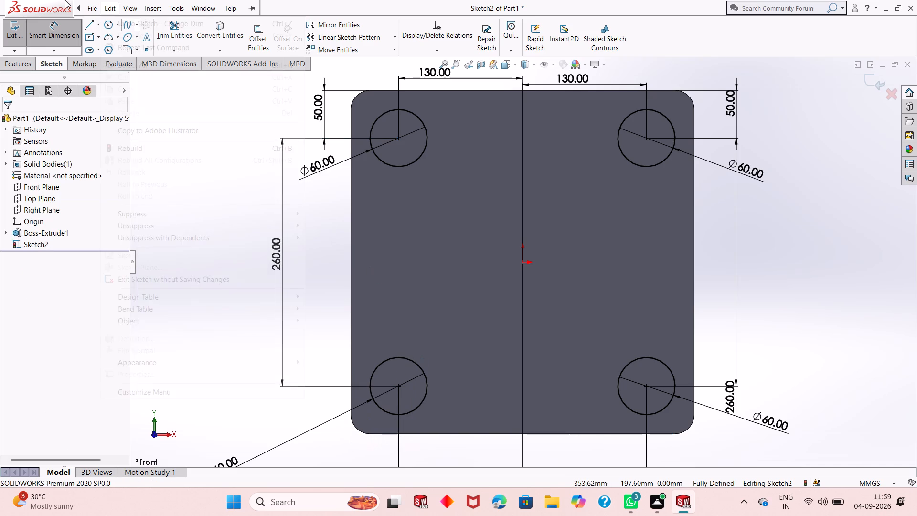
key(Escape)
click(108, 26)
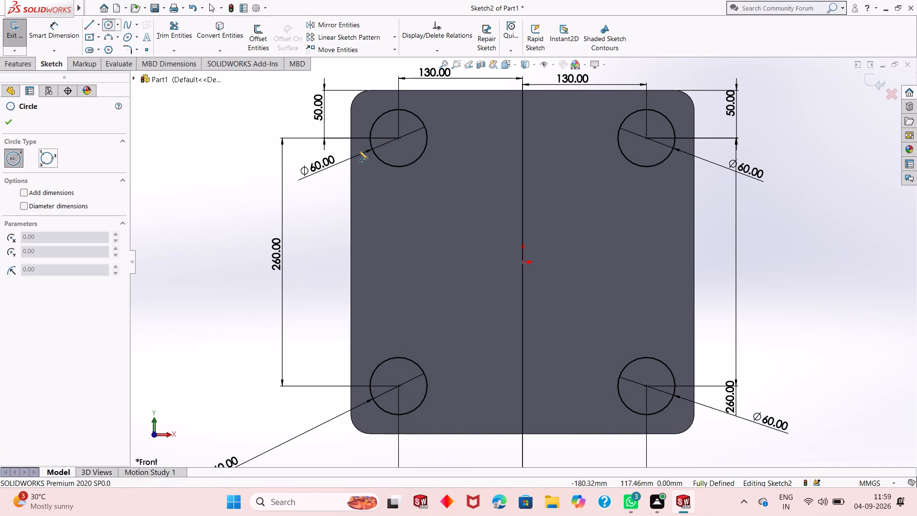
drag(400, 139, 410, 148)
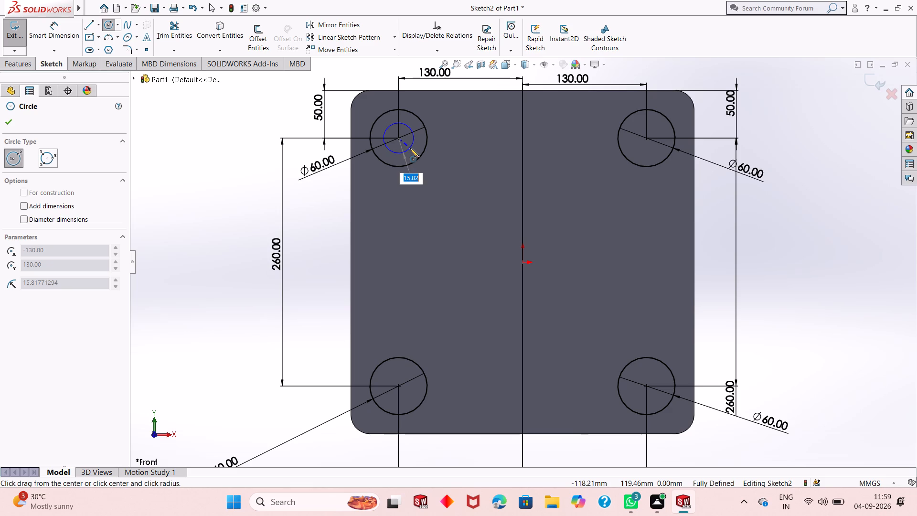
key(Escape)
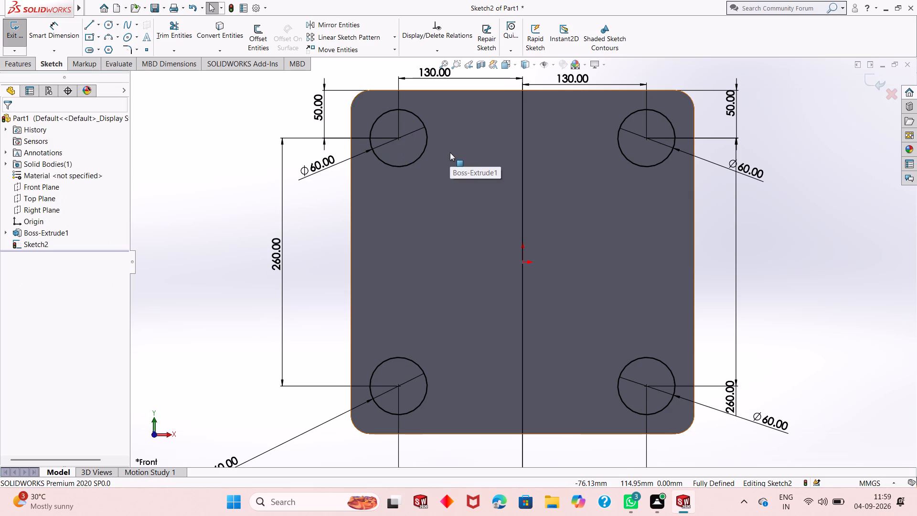
Cut-extrude the four 60 mm circles into the block with a blind depth of 10 mm.
click(27, 66)
click(171, 38)
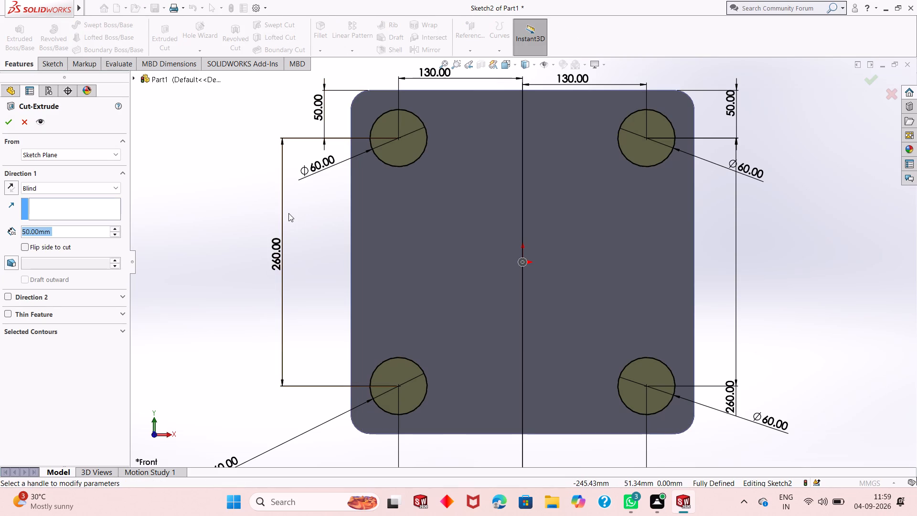
middle_drag(307, 253, 315, 229)
middle_click(315, 229)
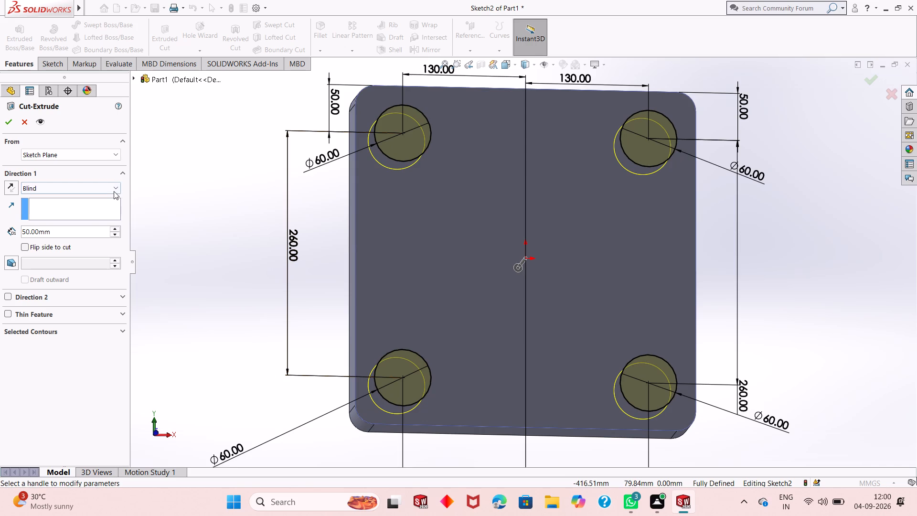
double_click(68, 232)
text(10)
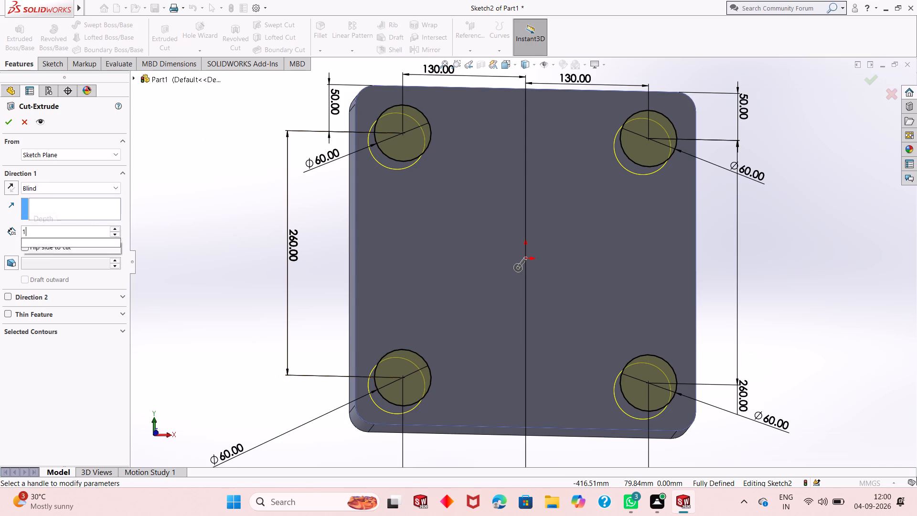
key(Return)
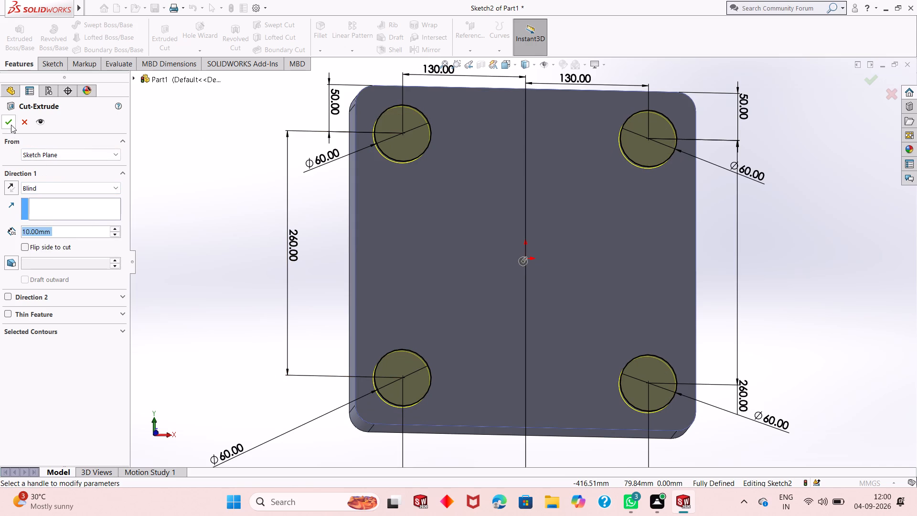
click(11, 125)
key(Escape)
click(220, 296)
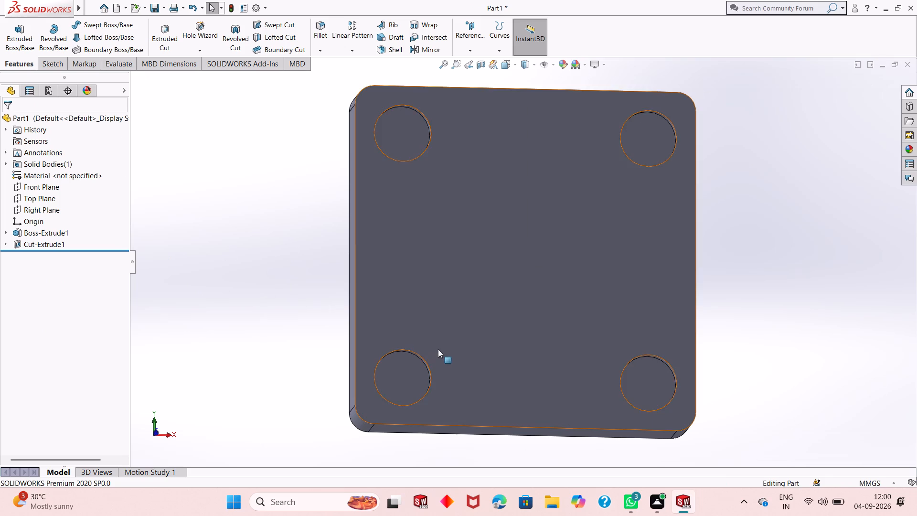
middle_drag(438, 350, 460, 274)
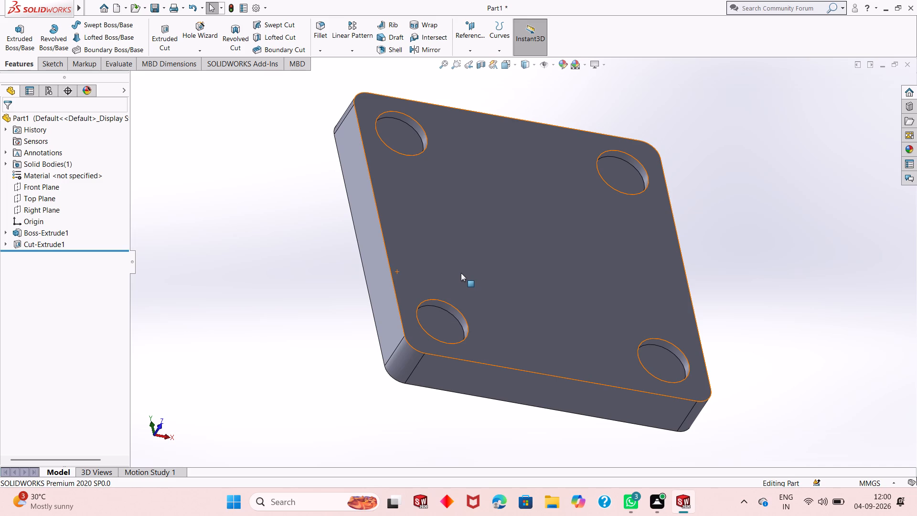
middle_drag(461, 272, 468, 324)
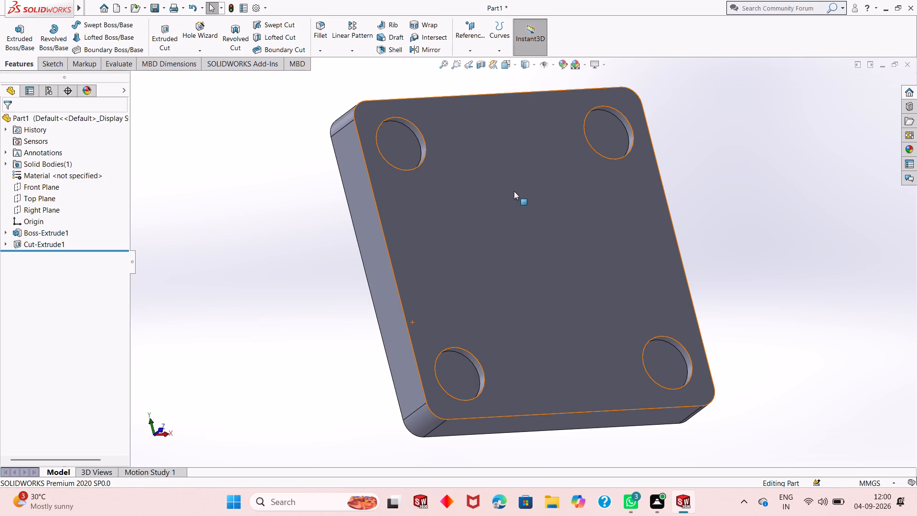
Start a sketch on the block's front face and draw a 15 mm radius circle at the centre of each upper recess.
middle_drag(518, 183, 471, 228)
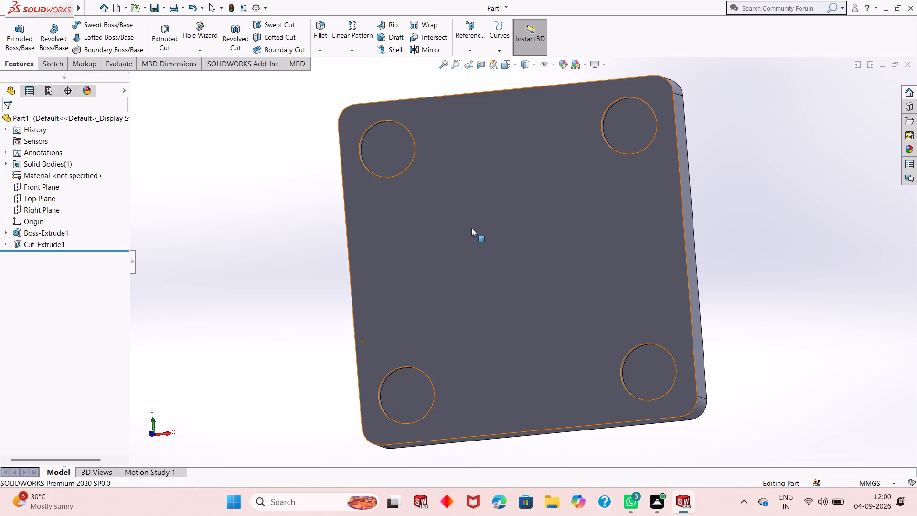
key(Escape)
click(471, 228)
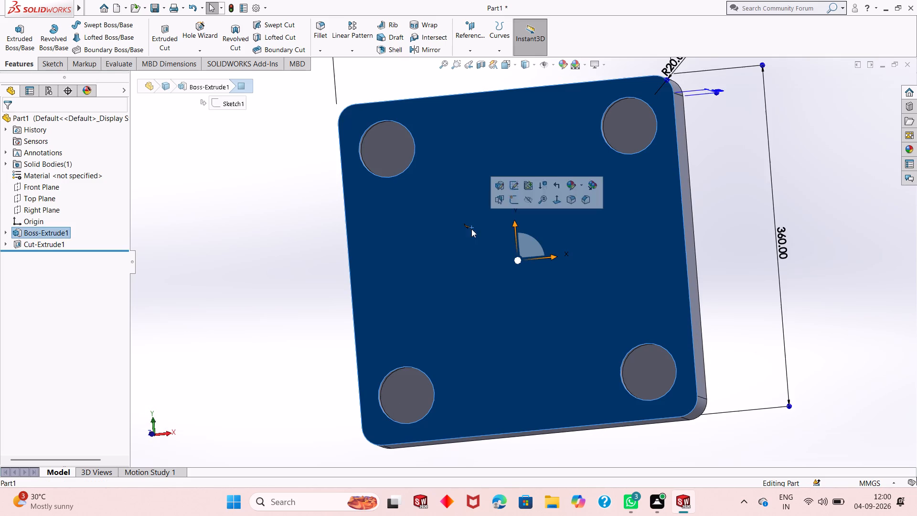
click(515, 204)
key(ctrl+8)
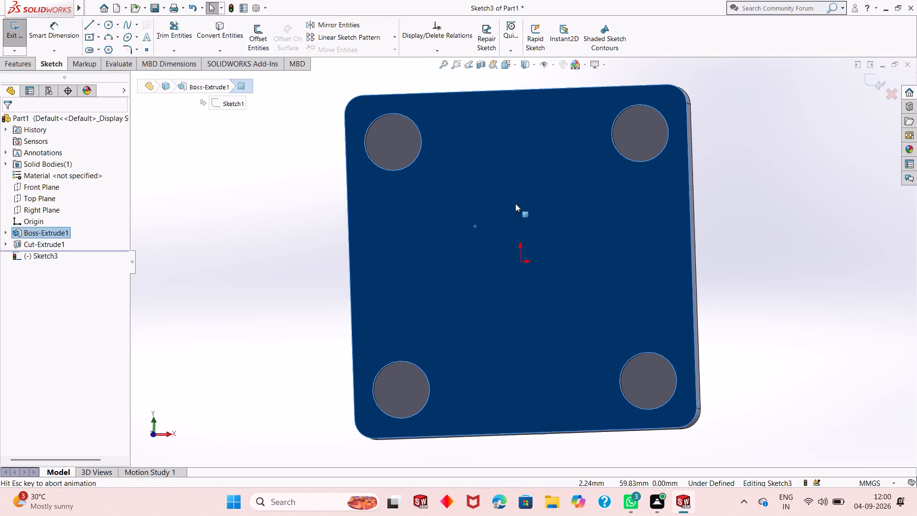
key(Escape)
key(Escape)
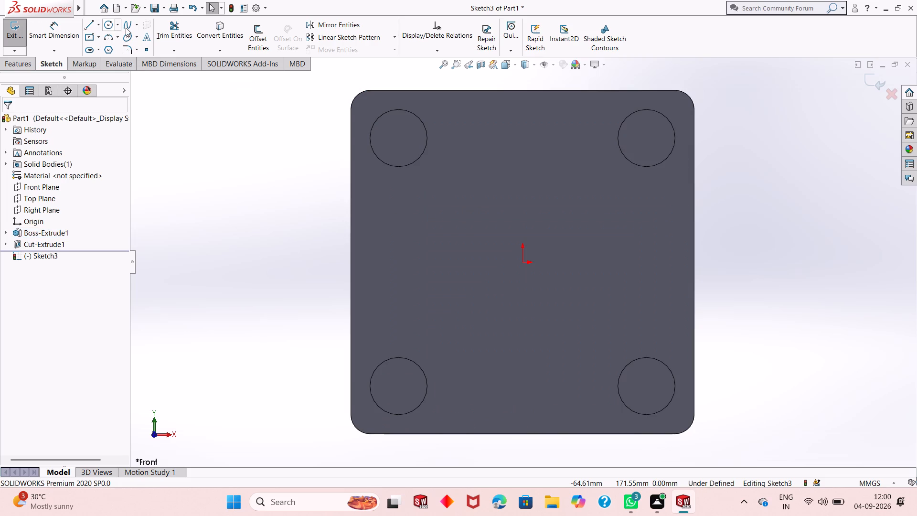
click(110, 28)
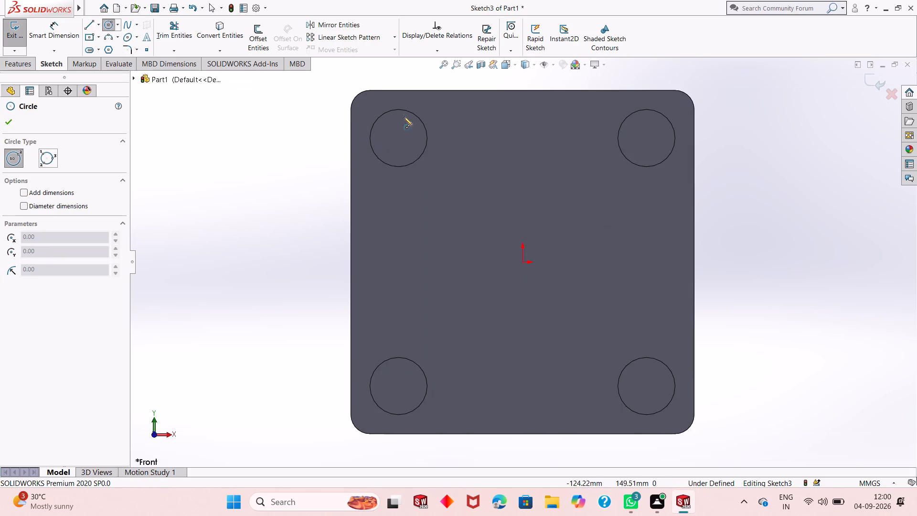
click(399, 139)
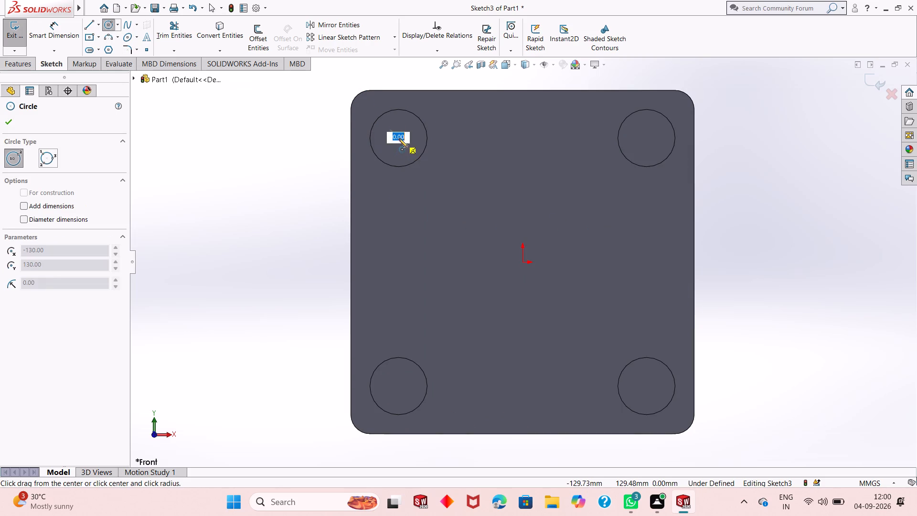
text(15)
key(Return)
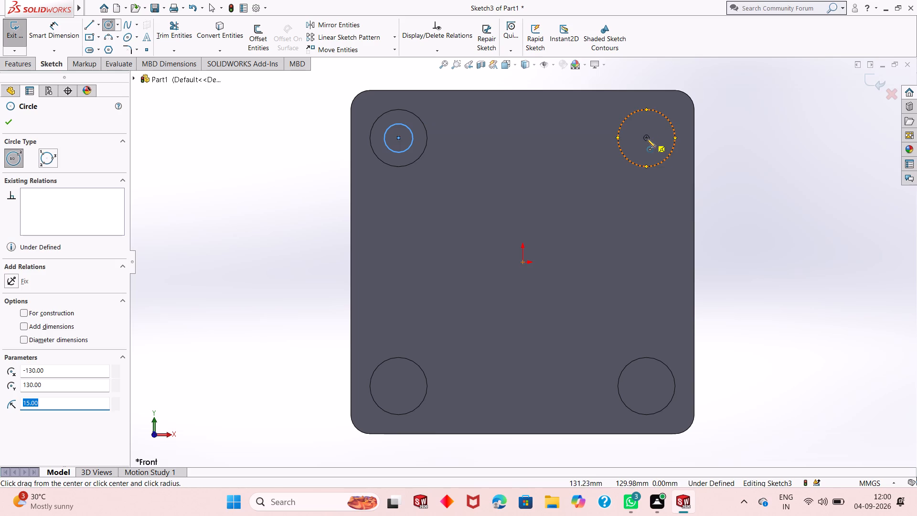
click(646, 140)
text(15)
key(Return)
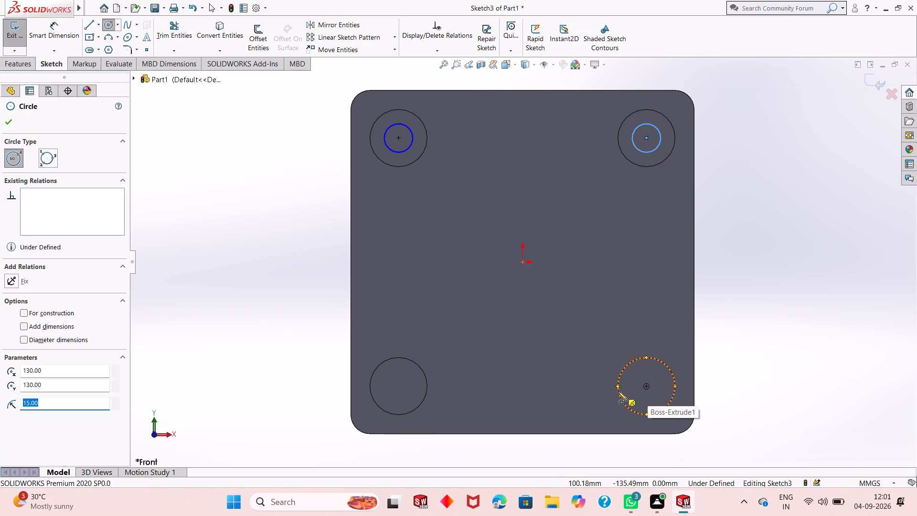
Draw a 15 mm radius circle at the centre of each of the two lower recesses.
click(646, 387)
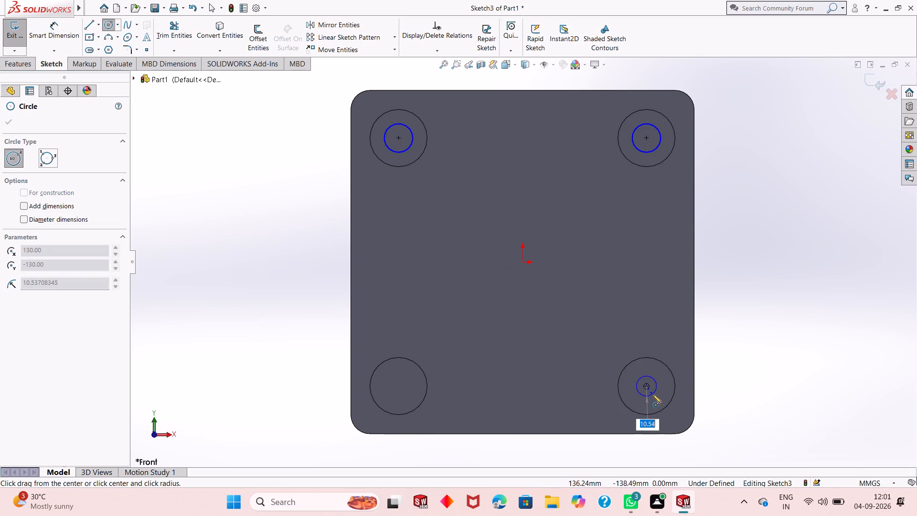
text(15)
key(Return)
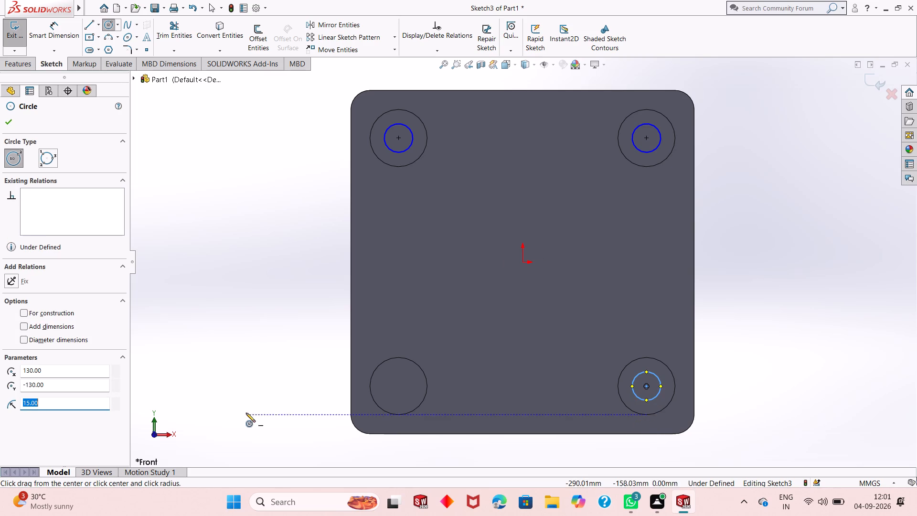
click(399, 385)
text(15)
key(Return)
key(Escape)
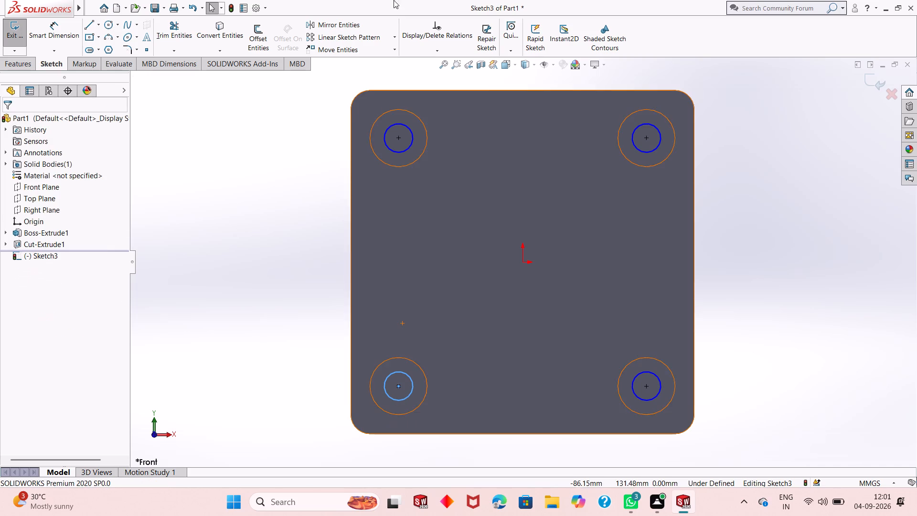
Dimension the diameter of each small circle in the two upper recesses as 30 mm.
drag(56, 29, 389, 148)
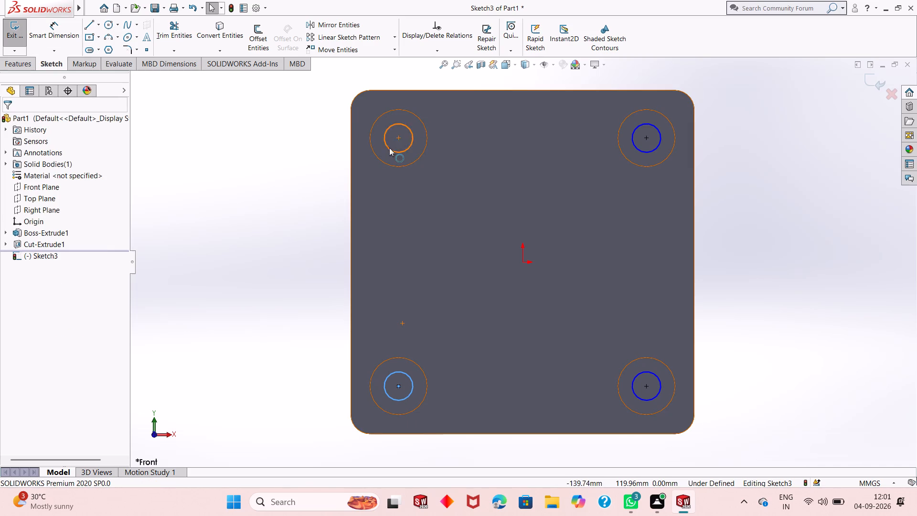
click(49, 31)
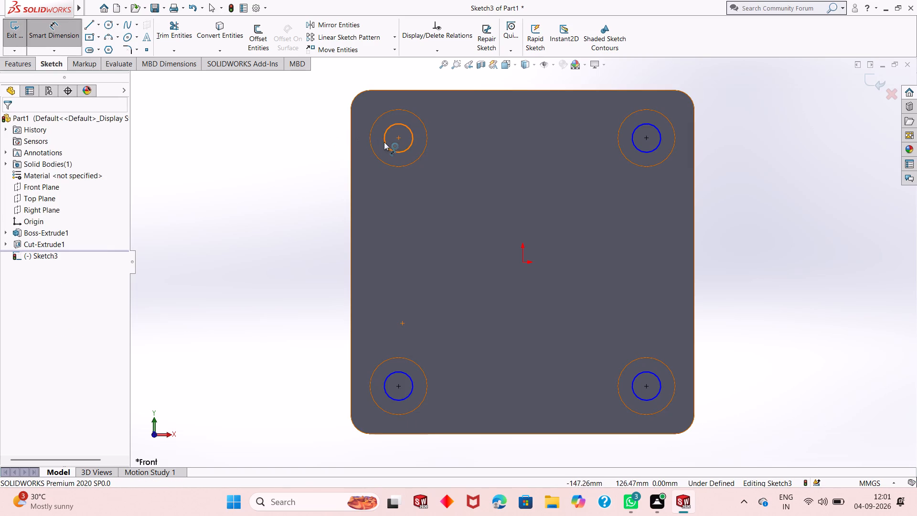
drag(386, 143, 281, 187)
click(281, 187)
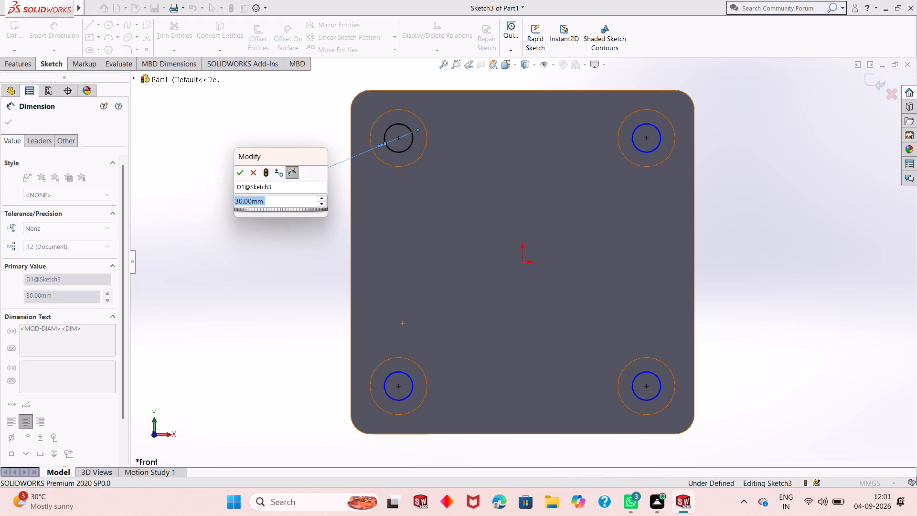
click(242, 172)
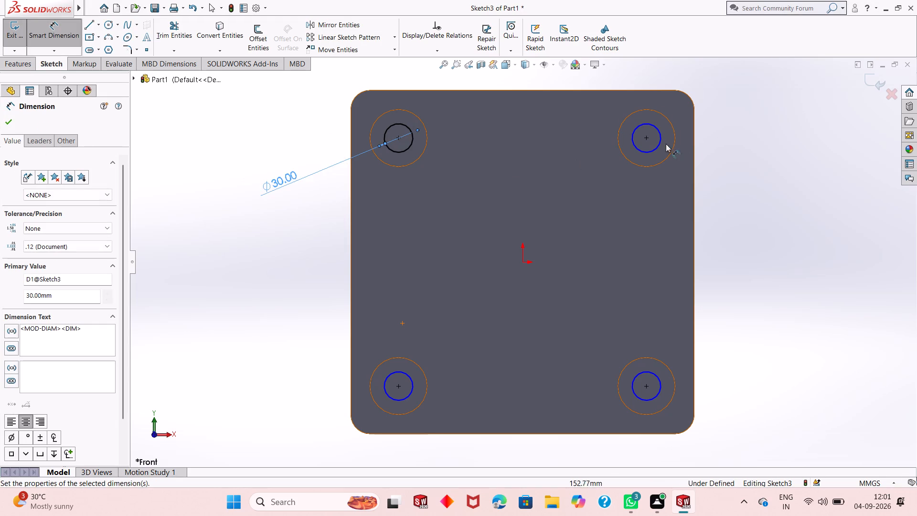
click(661, 144)
click(731, 181)
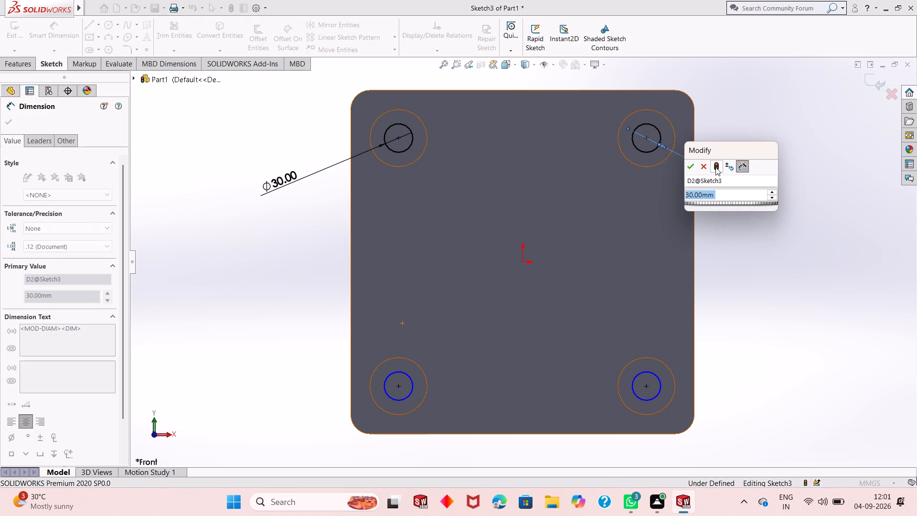
click(696, 169)
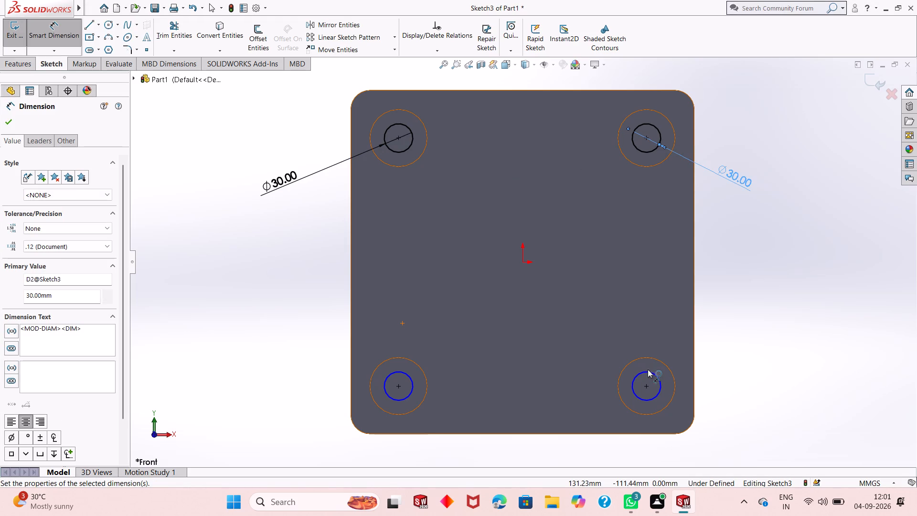
Dimension the diameter of each small circle in the two lower recesses as 30 mm.
drag(648, 372, 746, 406)
drag(746, 406, 723, 393)
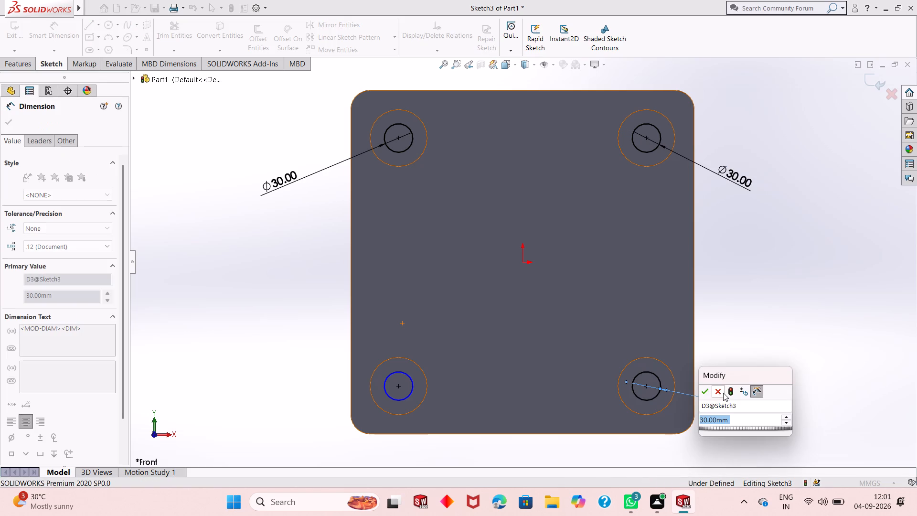
drag(723, 393, 706, 394)
click(706, 394)
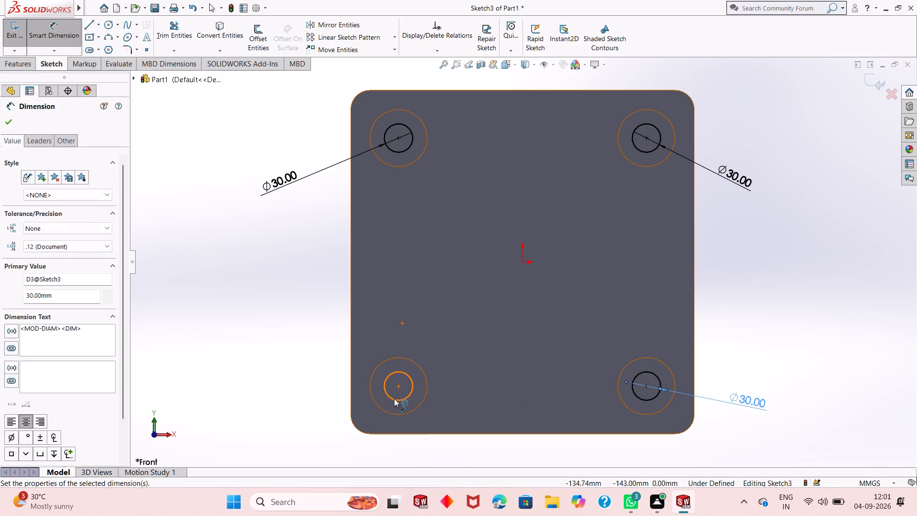
drag(394, 398, 299, 430)
drag(299, 430, 267, 416)
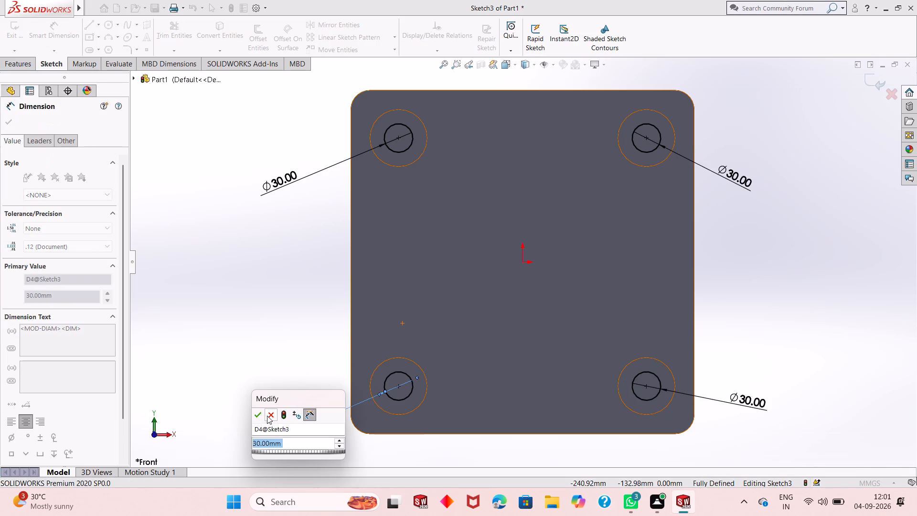
drag(267, 416, 258, 417)
click(258, 417)
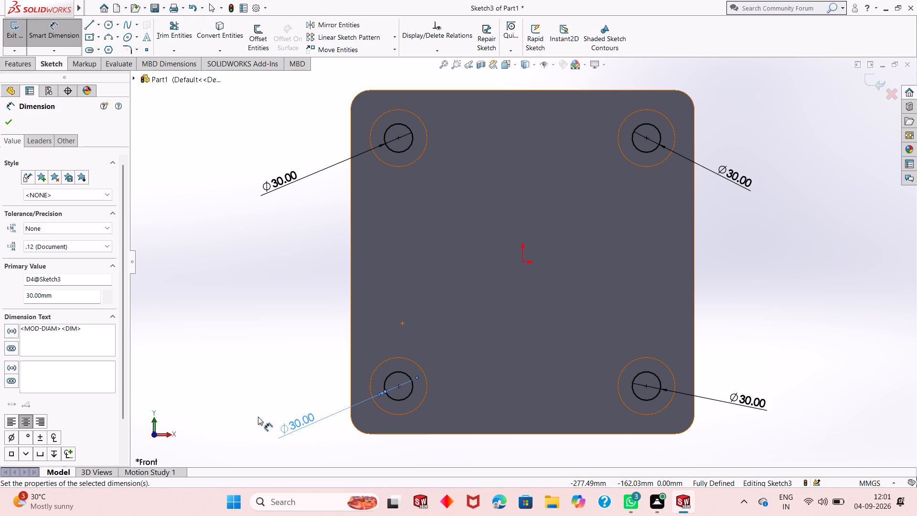
click(2, 118)
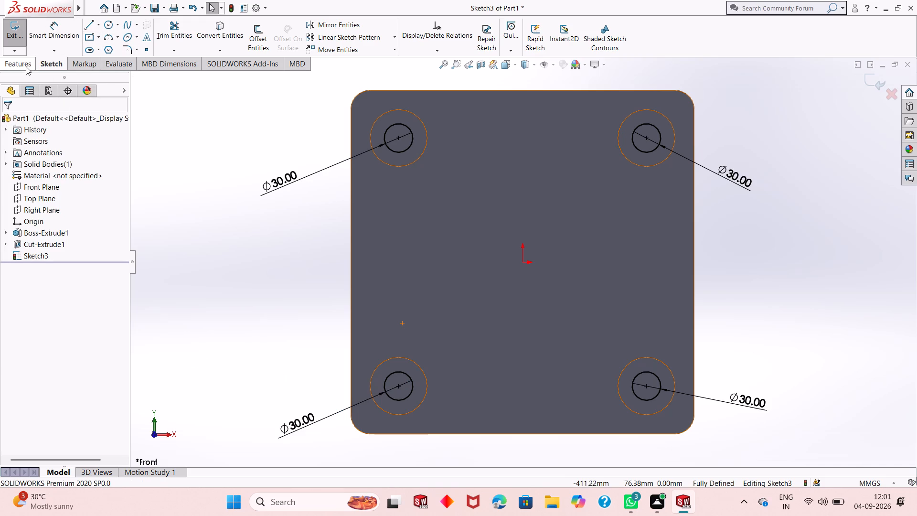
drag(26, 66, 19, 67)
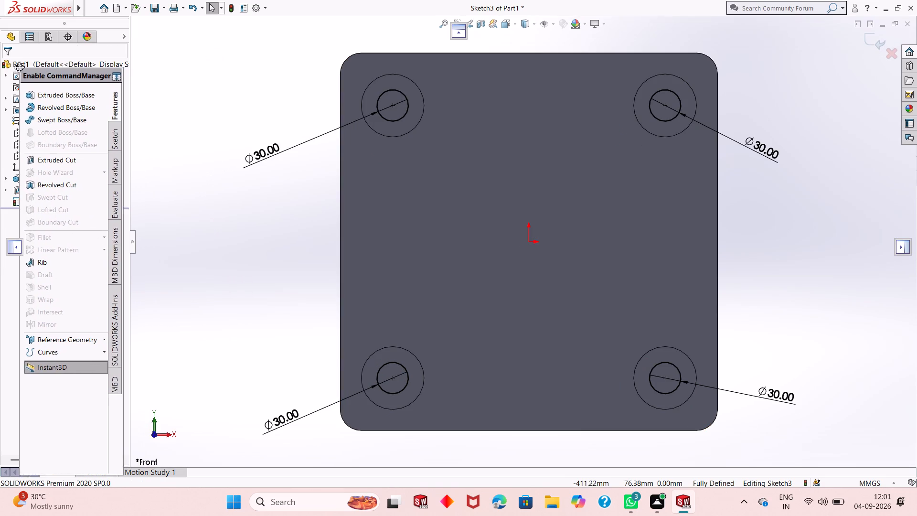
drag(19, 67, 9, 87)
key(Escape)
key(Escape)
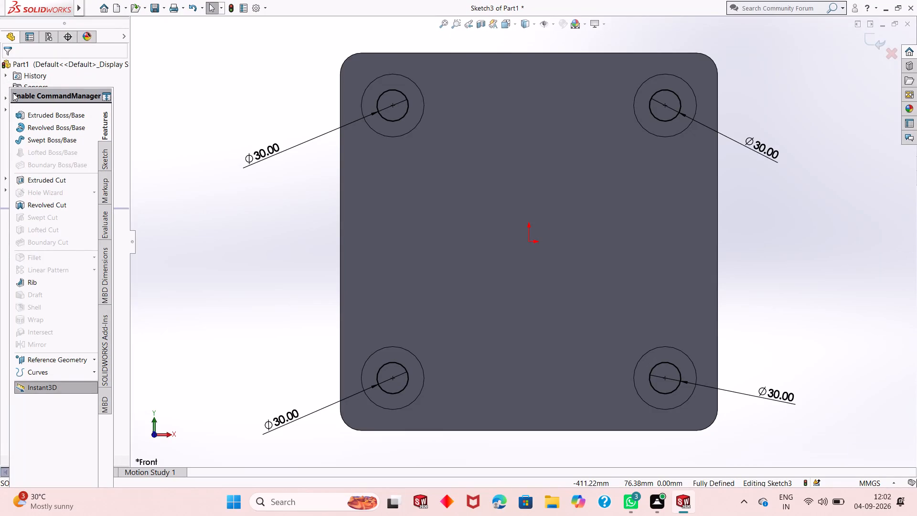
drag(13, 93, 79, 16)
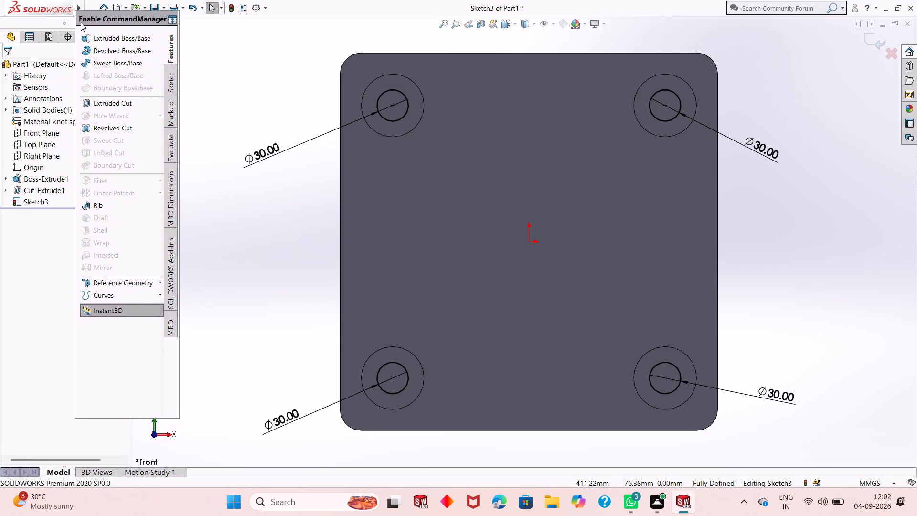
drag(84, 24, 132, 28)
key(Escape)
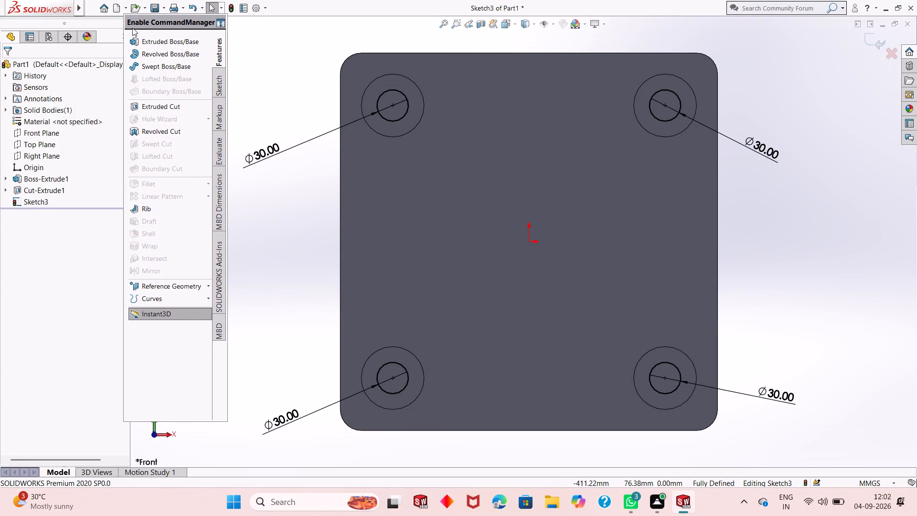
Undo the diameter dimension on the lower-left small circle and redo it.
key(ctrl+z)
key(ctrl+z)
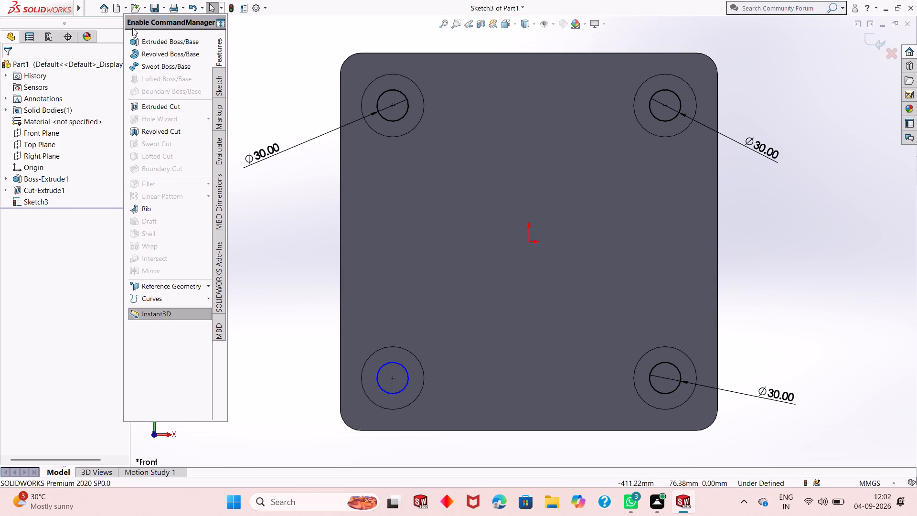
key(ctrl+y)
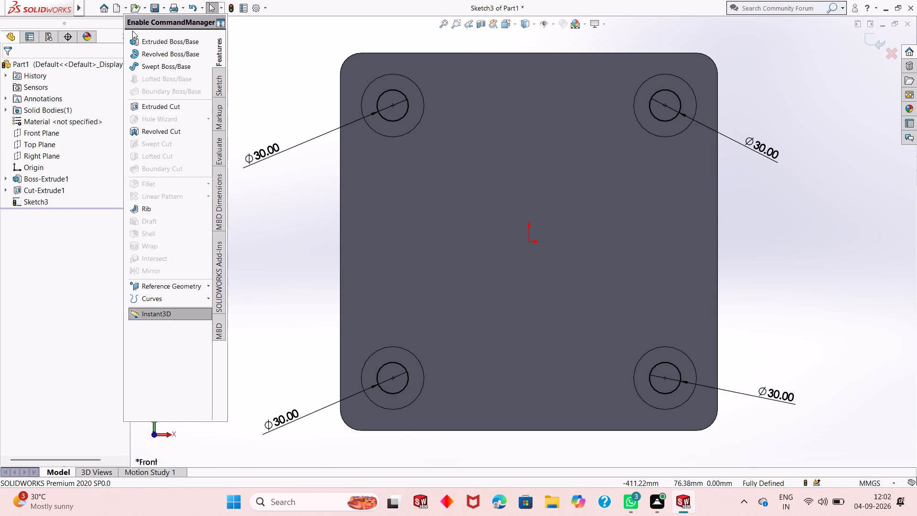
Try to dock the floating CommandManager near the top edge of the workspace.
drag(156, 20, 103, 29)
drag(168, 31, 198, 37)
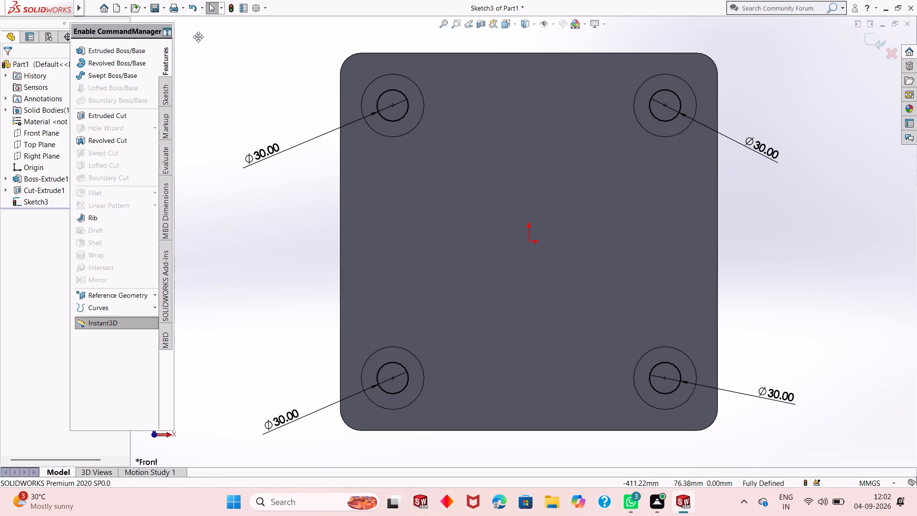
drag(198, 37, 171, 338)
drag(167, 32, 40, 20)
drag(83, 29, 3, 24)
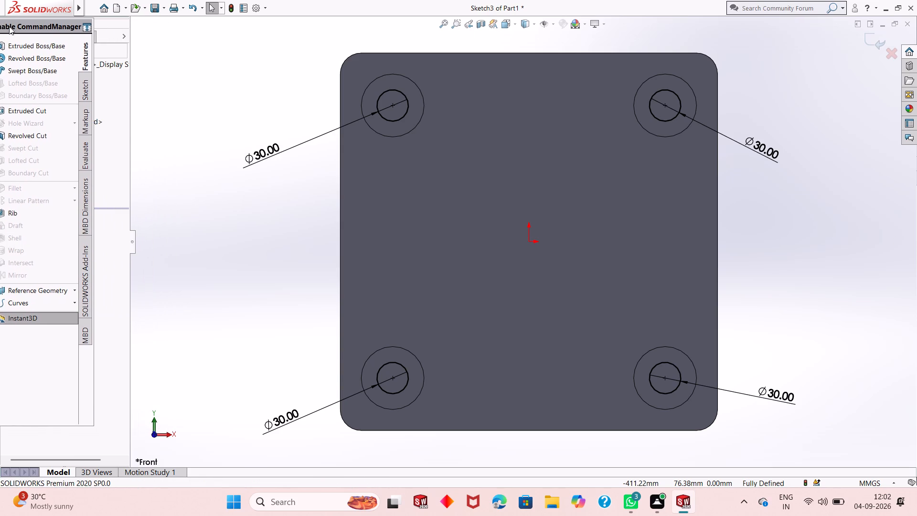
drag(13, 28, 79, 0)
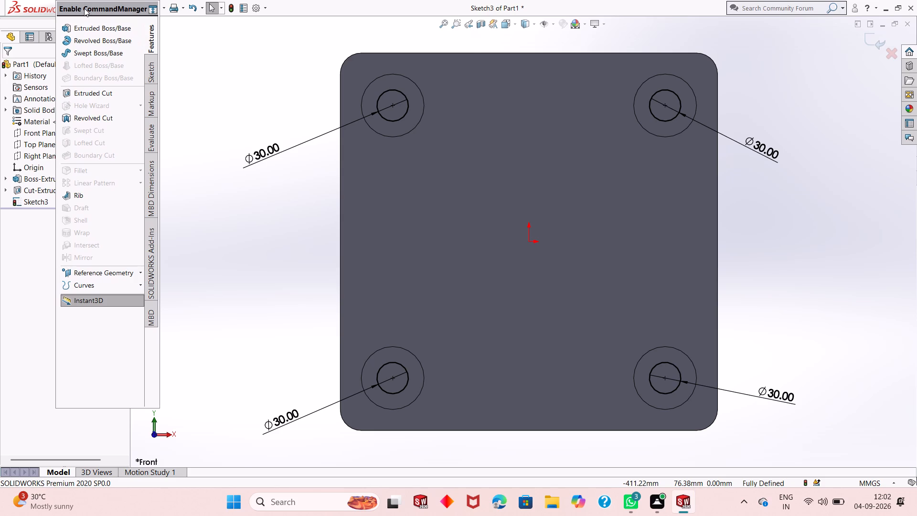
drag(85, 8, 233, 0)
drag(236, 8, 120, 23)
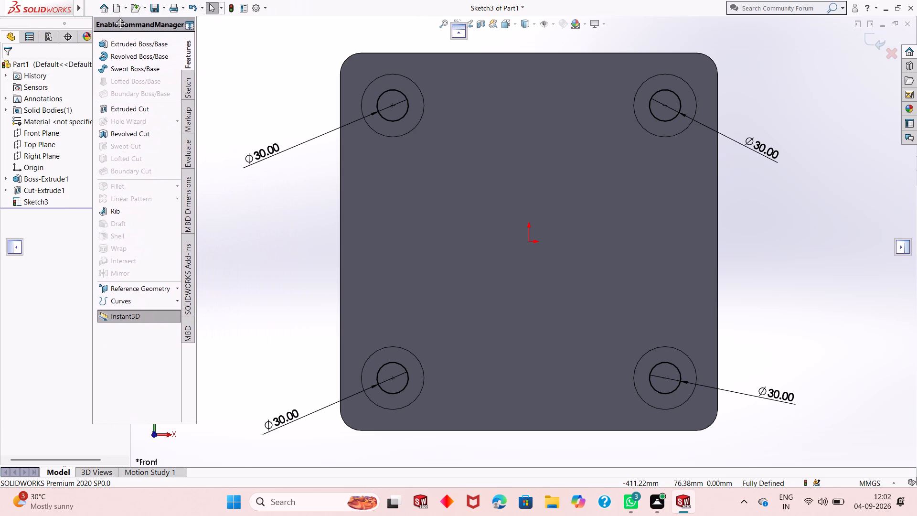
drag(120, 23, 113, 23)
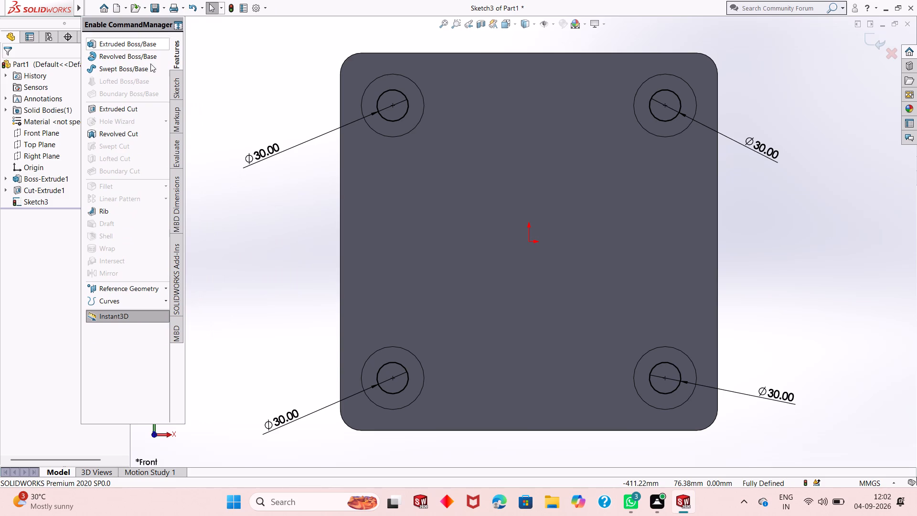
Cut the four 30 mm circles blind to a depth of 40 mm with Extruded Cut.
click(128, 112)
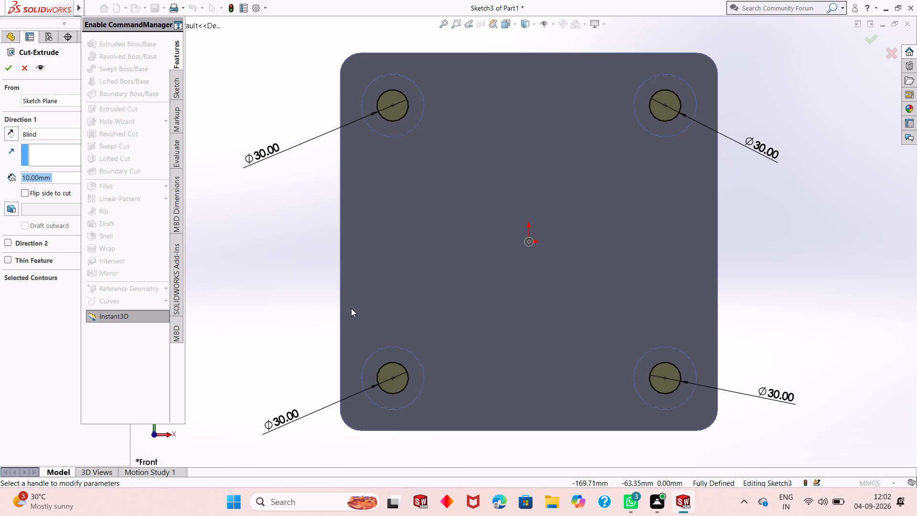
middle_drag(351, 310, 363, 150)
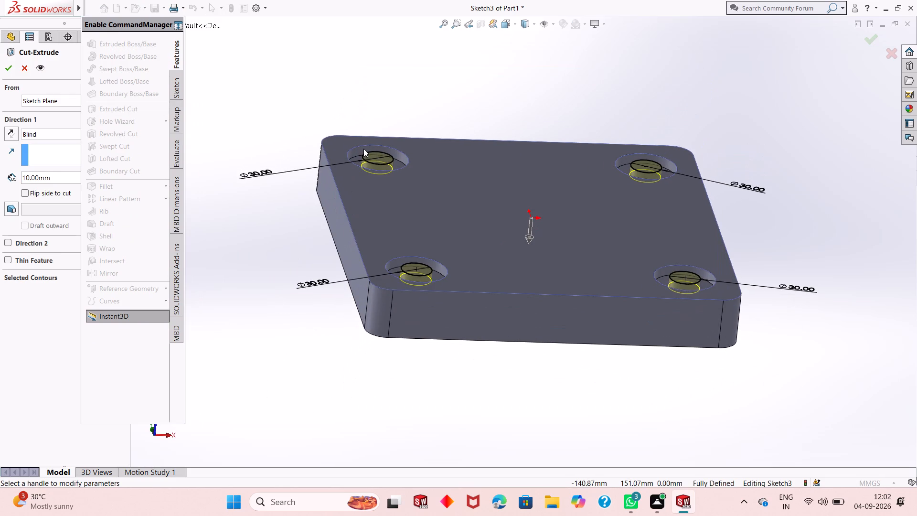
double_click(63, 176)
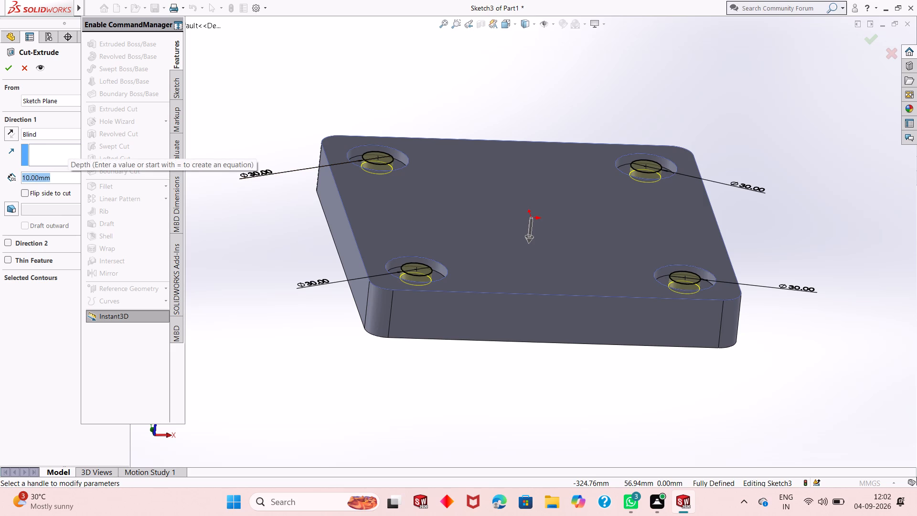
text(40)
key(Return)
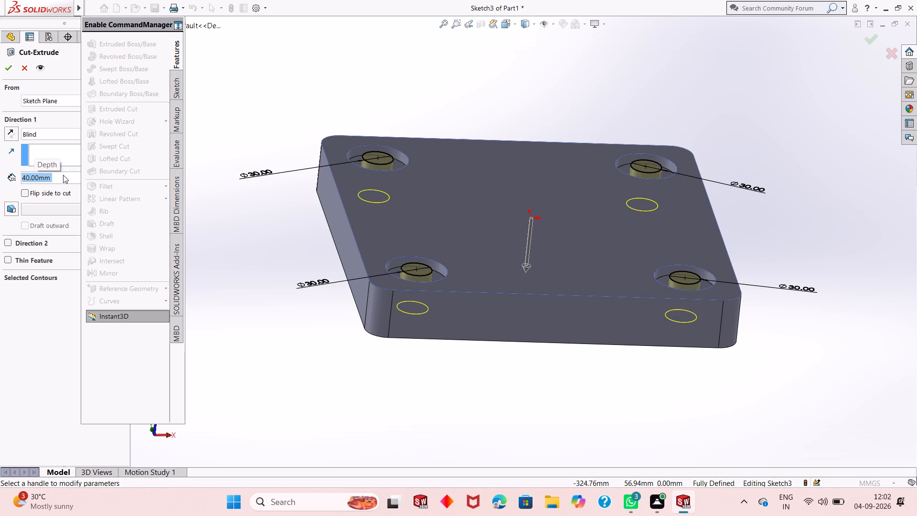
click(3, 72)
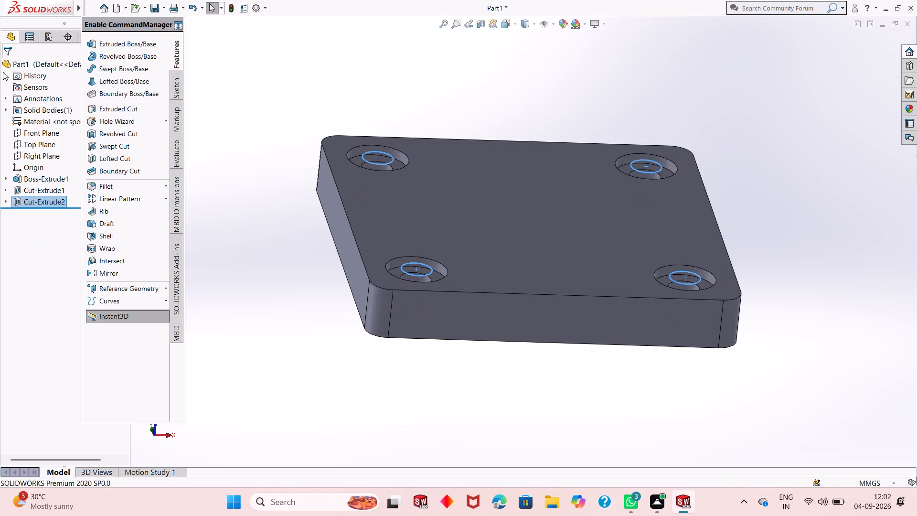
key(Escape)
Examine the four stepped holes and the block's sides from several angles.
middle_drag(449, 215, 418, 318)
middle_drag(418, 318, 447, 392)
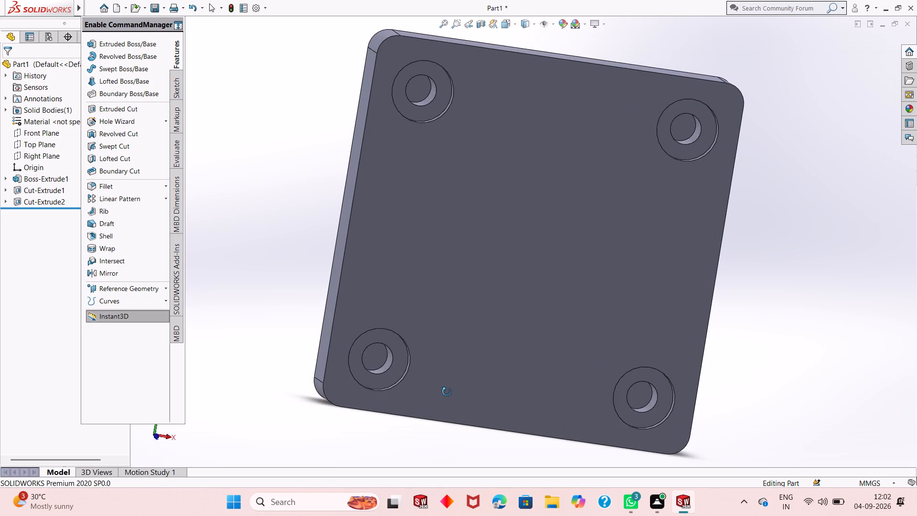
middle_drag(447, 392, 439, 371)
middle_drag(439, 369, 463, 234)
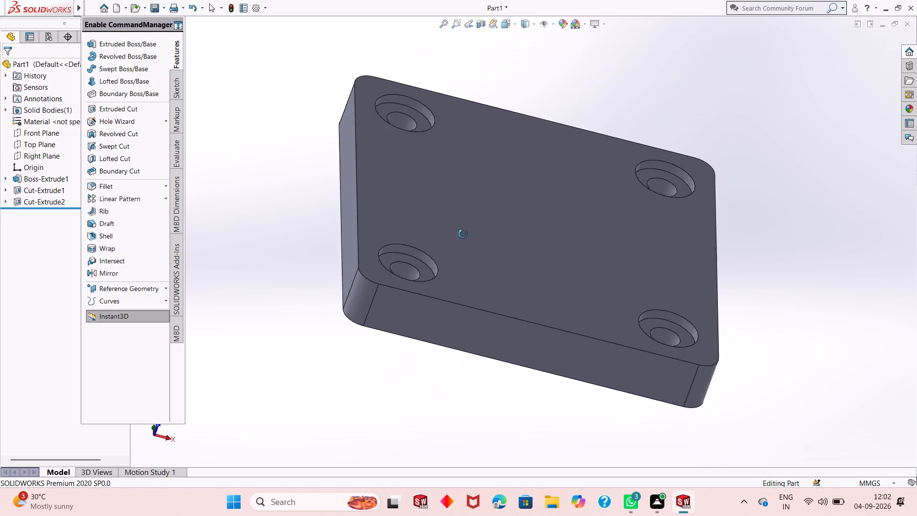
middle_drag(463, 234, 453, 317)
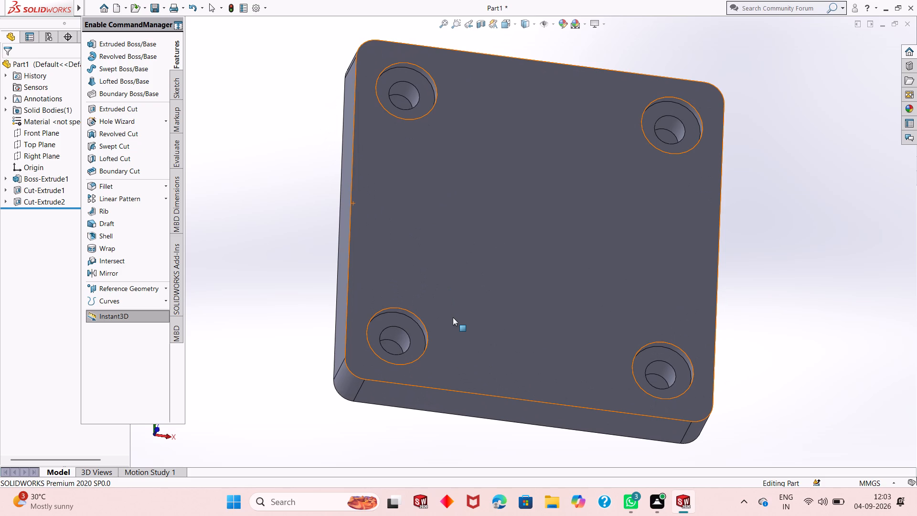
scroll(464, 307, up, 1)
middle_drag(464, 307, 439, 383)
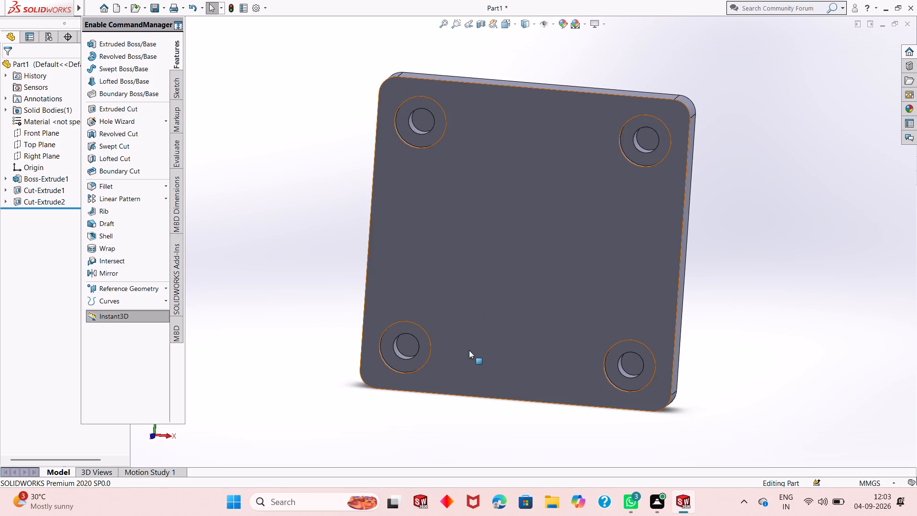
middle_drag(487, 288, 602, 214)
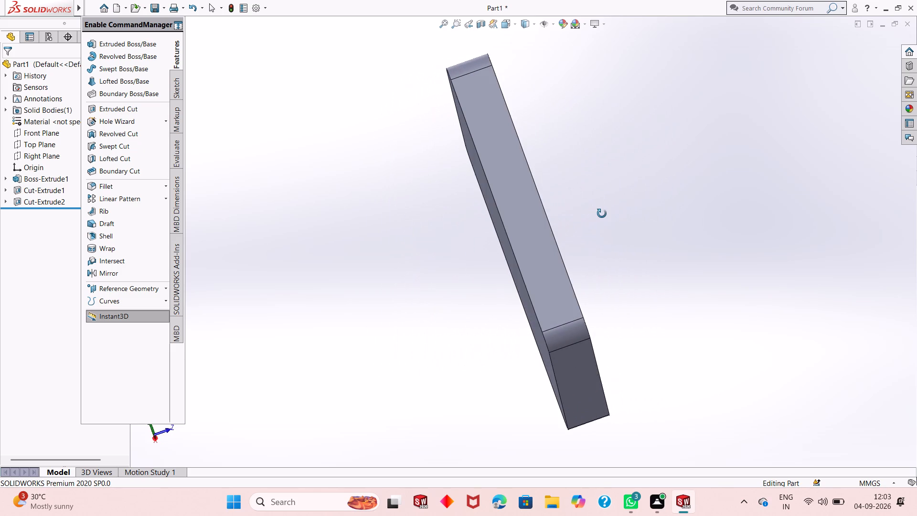
middle_drag(602, 214, 570, 255)
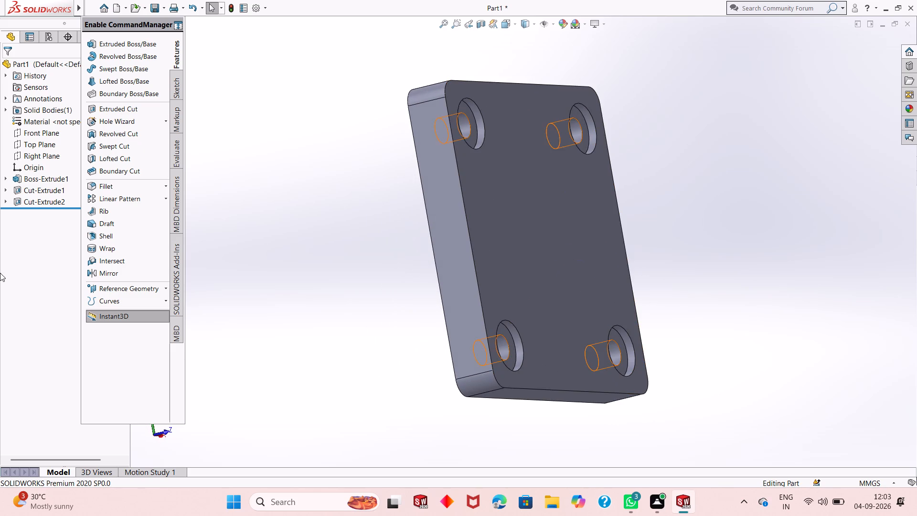
Review the definition of the cut for the four 60 mm recesses and close it without edits.
click(37, 191)
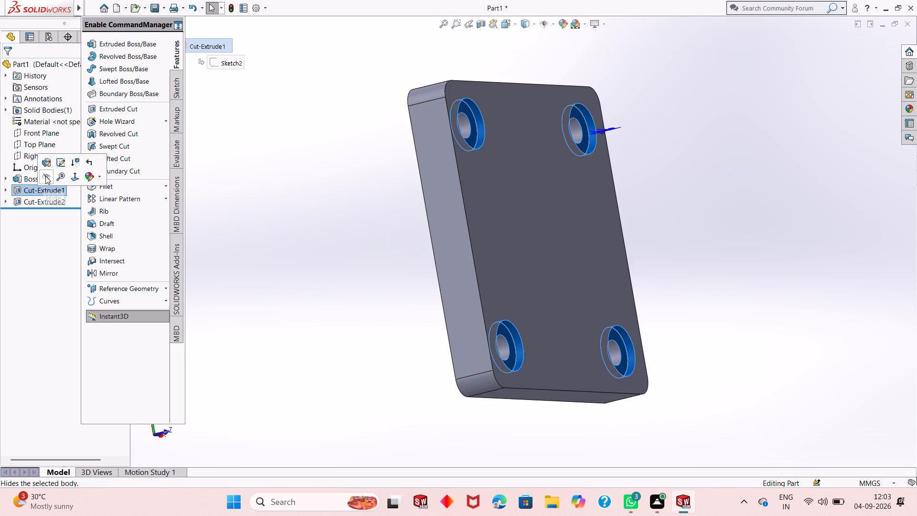
click(47, 165)
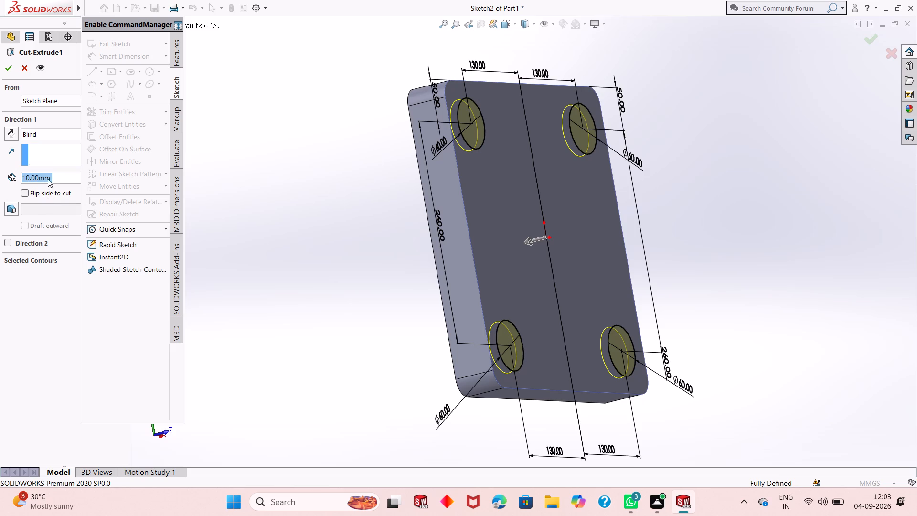
click(6, 73)
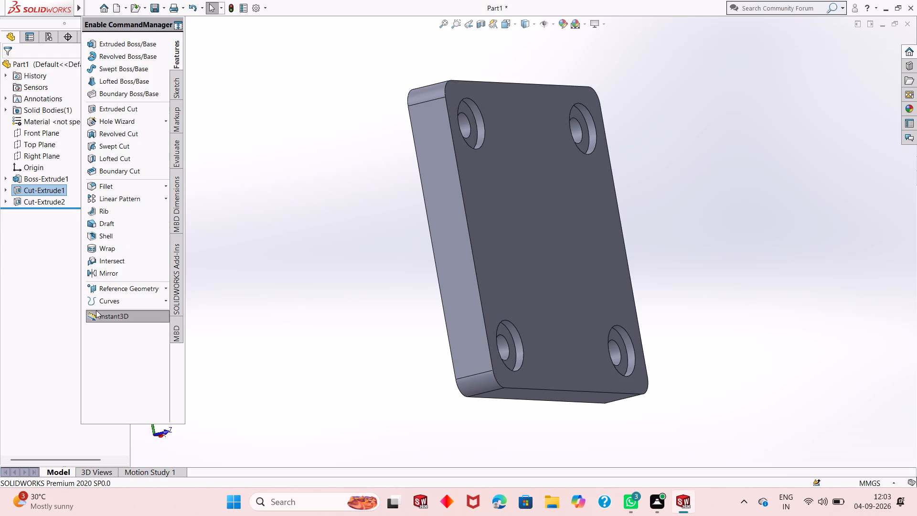
click(209, 205)
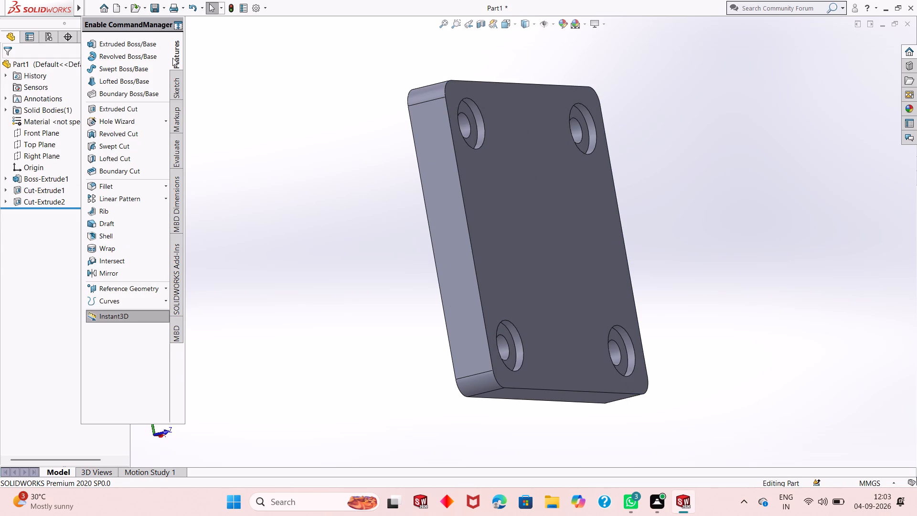
Widen the floating CommandManager with its sketch commands shown and move it clear of the feature tree.
click(177, 89)
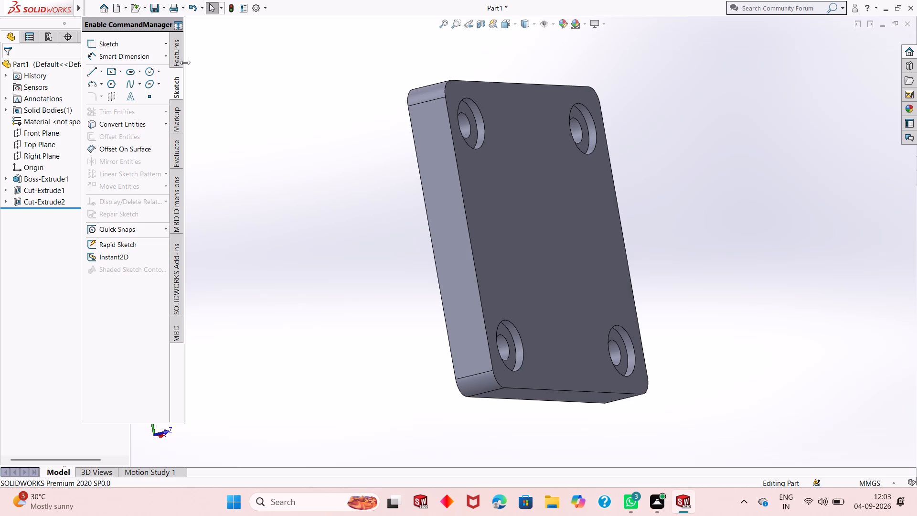
drag(185, 63, 205, 48)
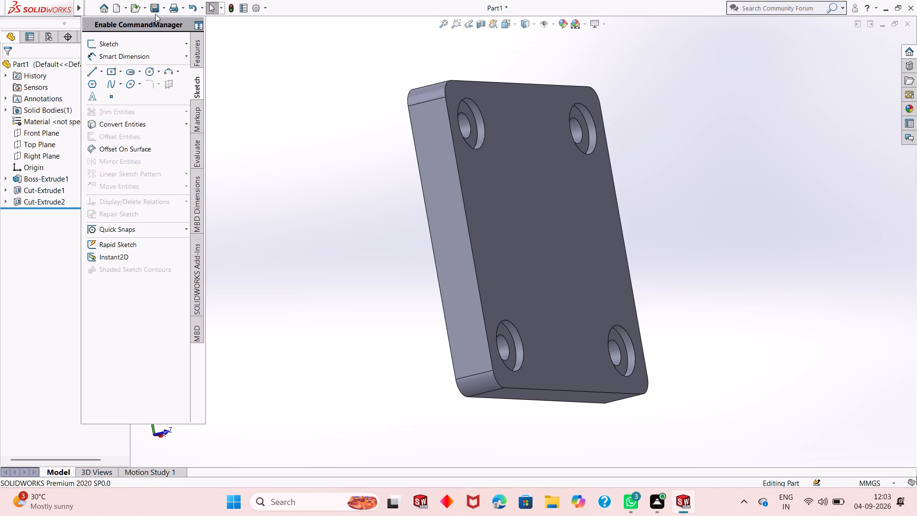
drag(119, 29, 114, 23)
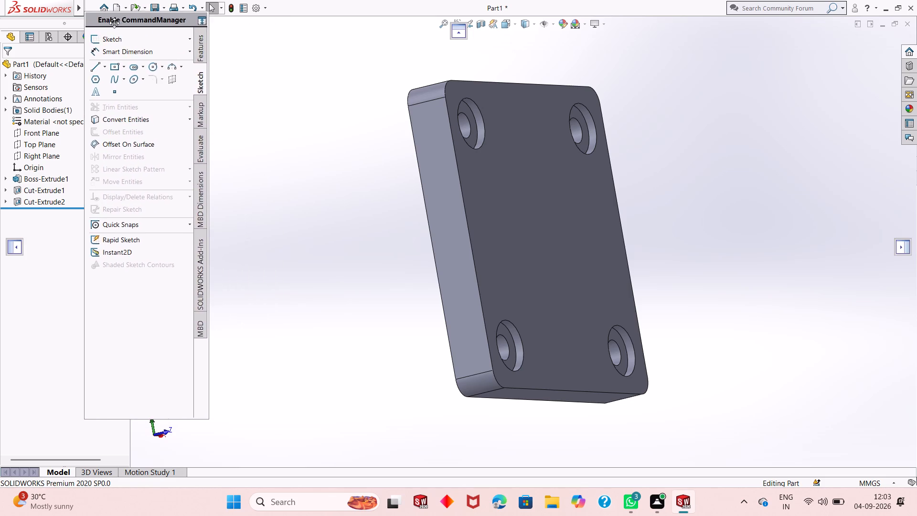
drag(114, 23, 162, 32)
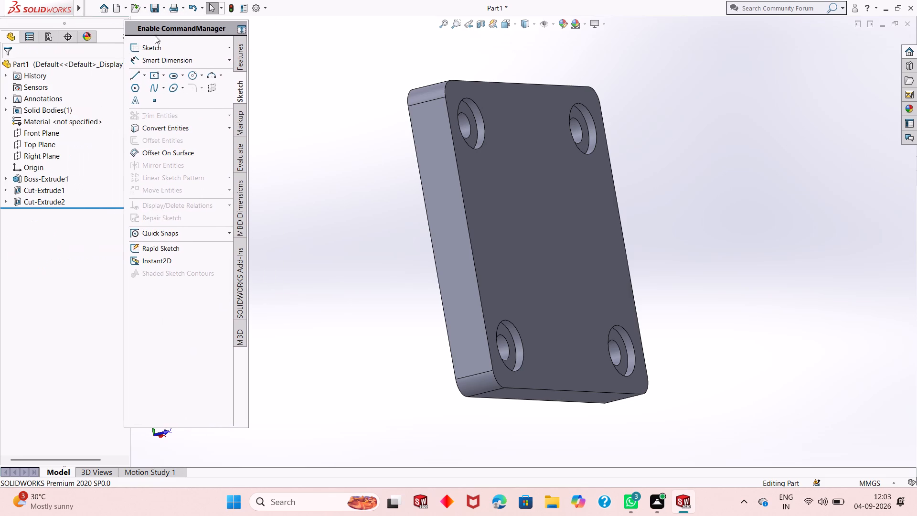
click(105, 31)
drag(168, 28, 193, 27)
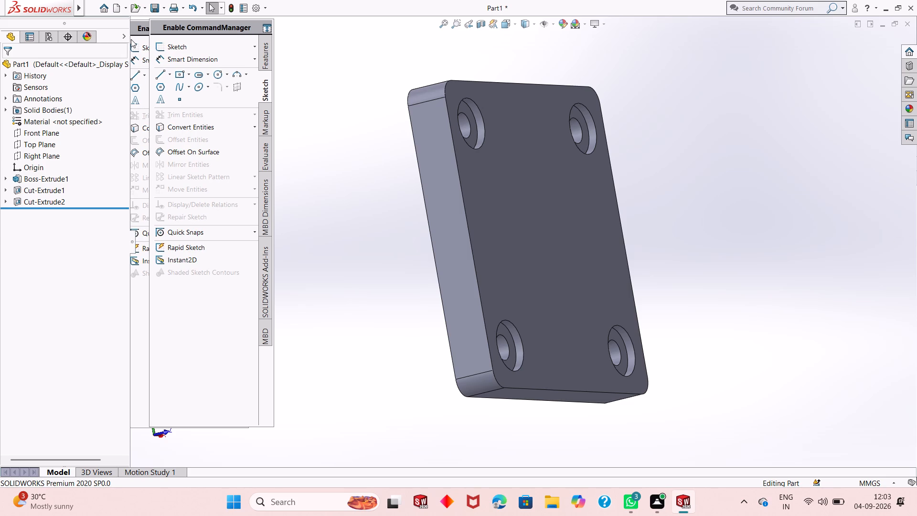
drag(217, 32, 247, 26)
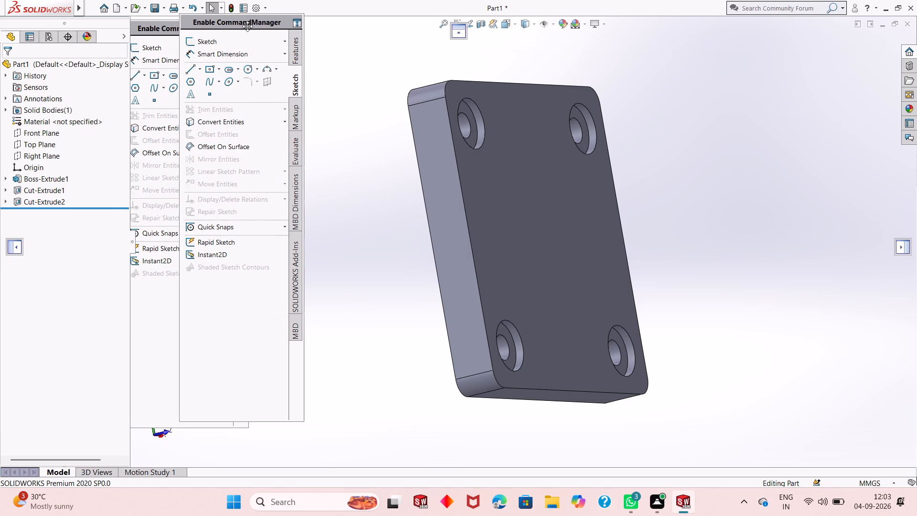
drag(247, 26, 252, 26)
key(Escape)
key(Escape)
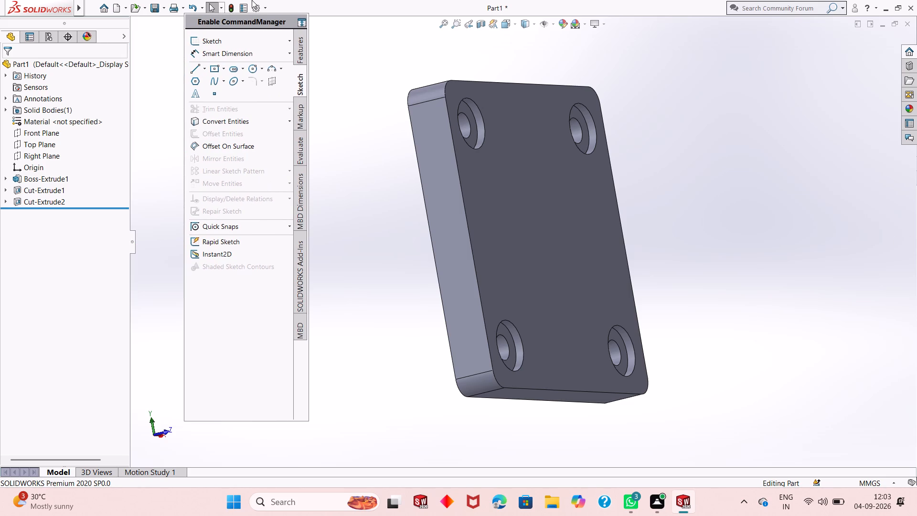
Split the feature tree area into an upper and a lower pane.
click(82, 20)
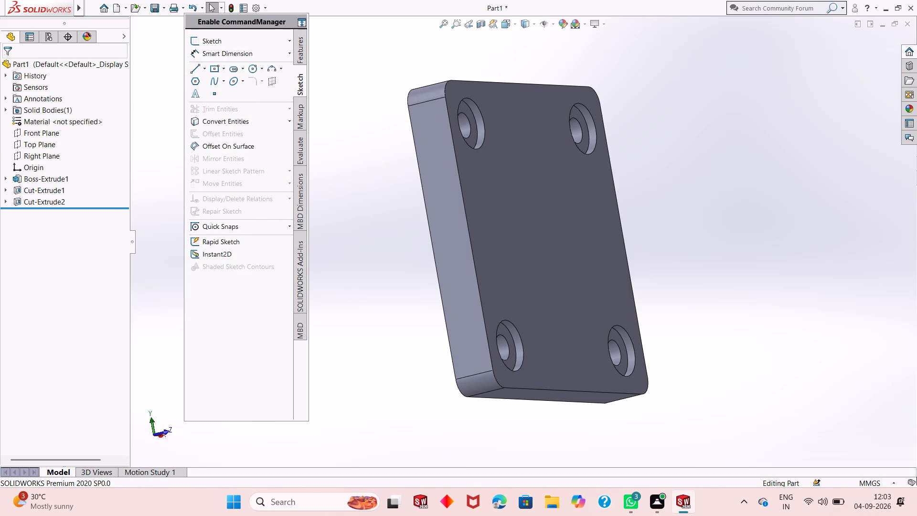
double_click(91, 28)
click(89, 17)
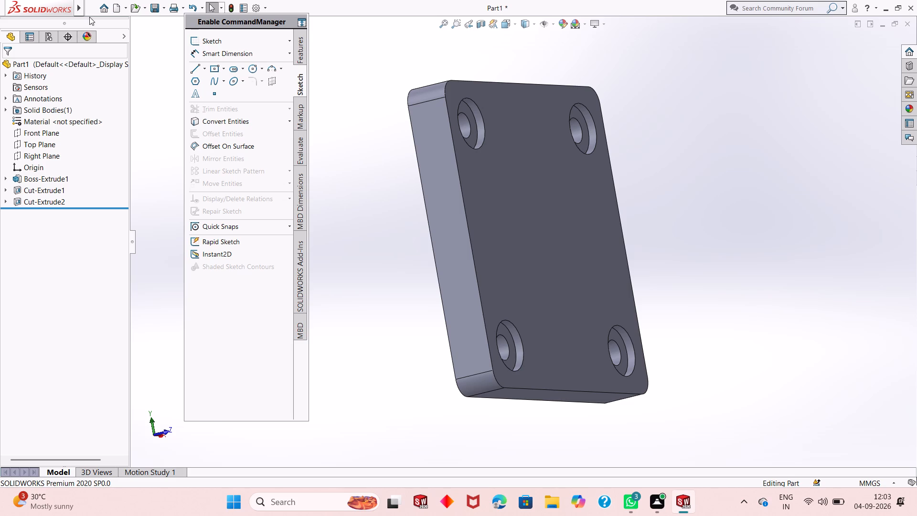
drag(87, 22, 84, 48)
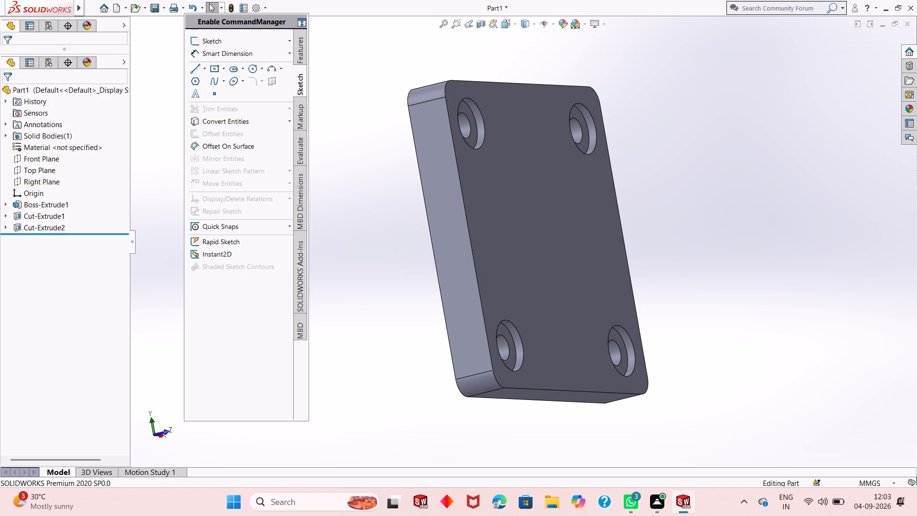
key(Escape)
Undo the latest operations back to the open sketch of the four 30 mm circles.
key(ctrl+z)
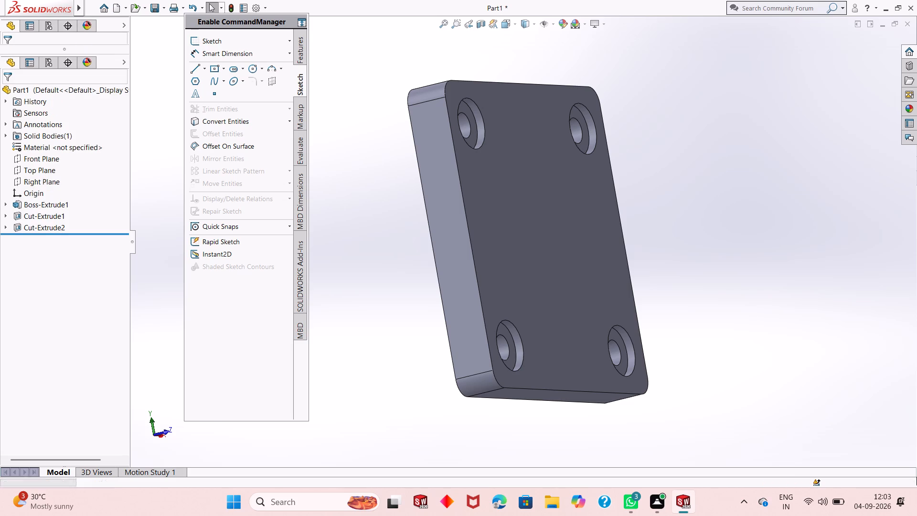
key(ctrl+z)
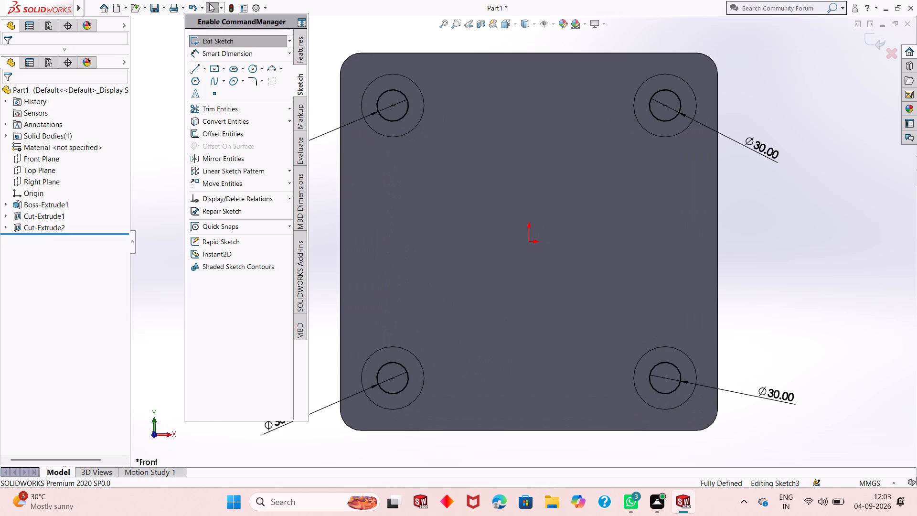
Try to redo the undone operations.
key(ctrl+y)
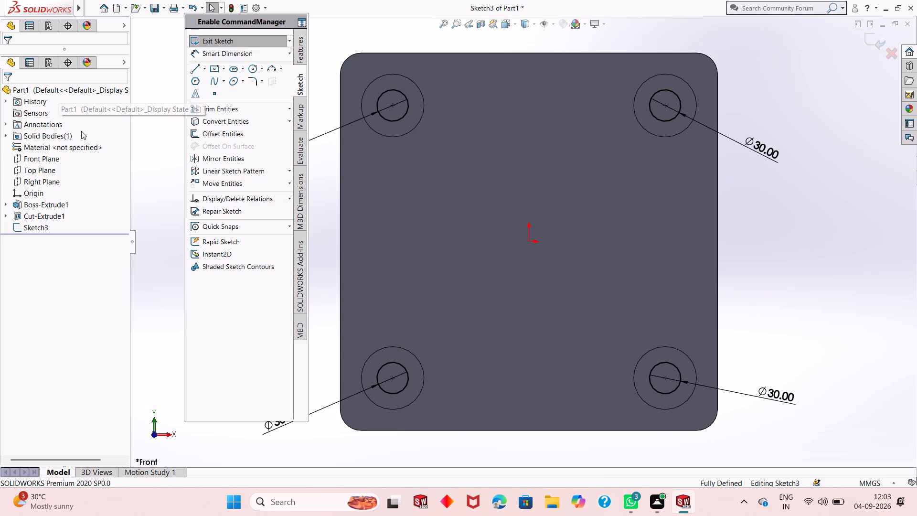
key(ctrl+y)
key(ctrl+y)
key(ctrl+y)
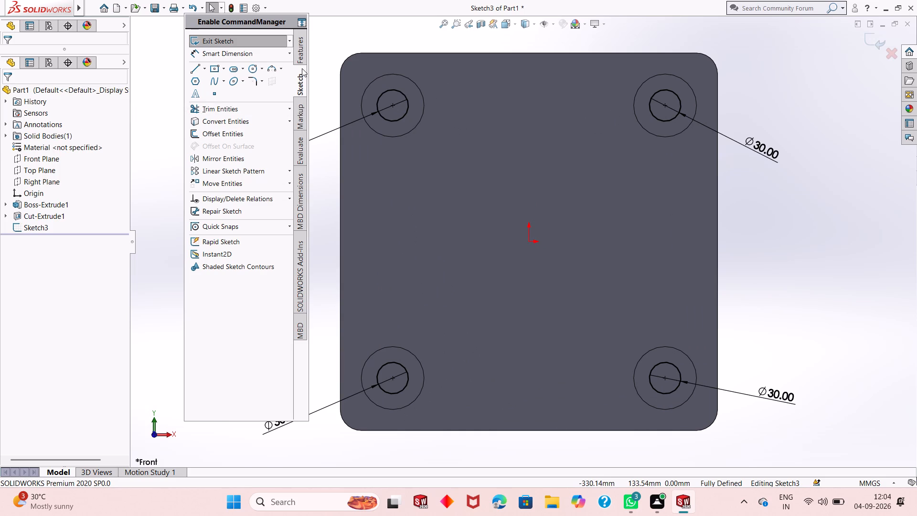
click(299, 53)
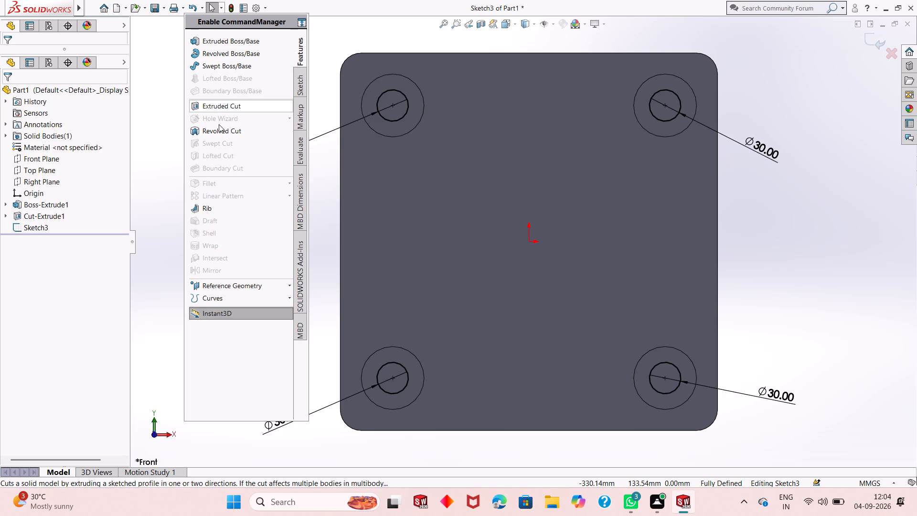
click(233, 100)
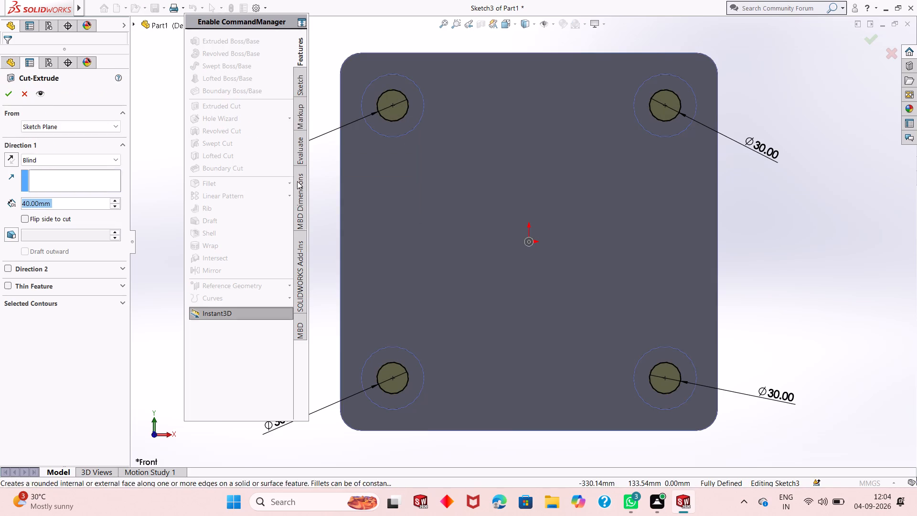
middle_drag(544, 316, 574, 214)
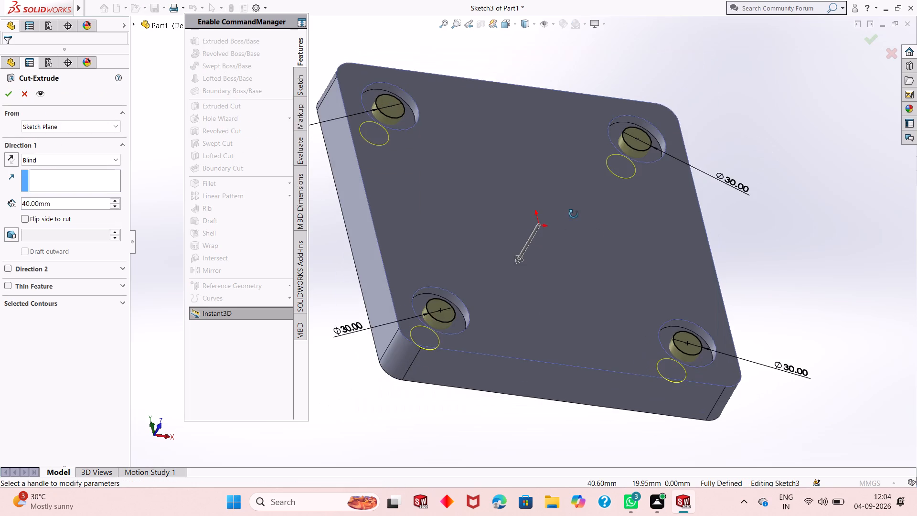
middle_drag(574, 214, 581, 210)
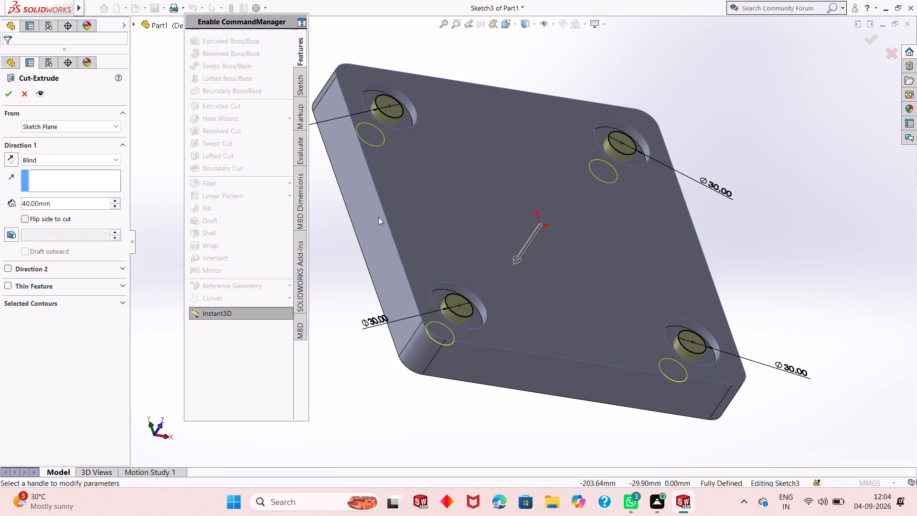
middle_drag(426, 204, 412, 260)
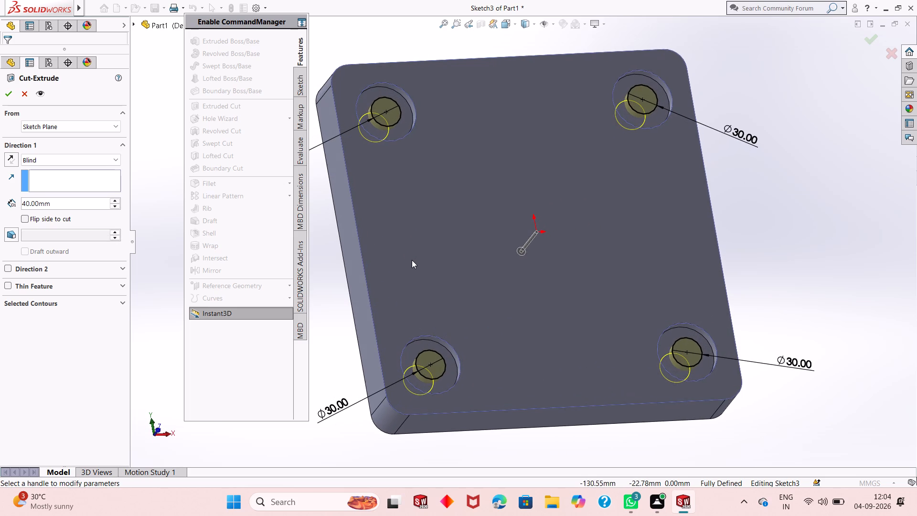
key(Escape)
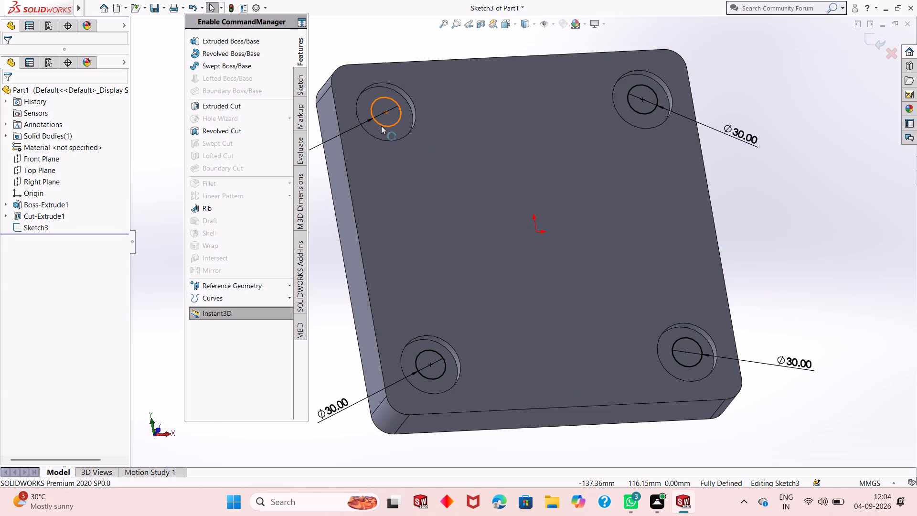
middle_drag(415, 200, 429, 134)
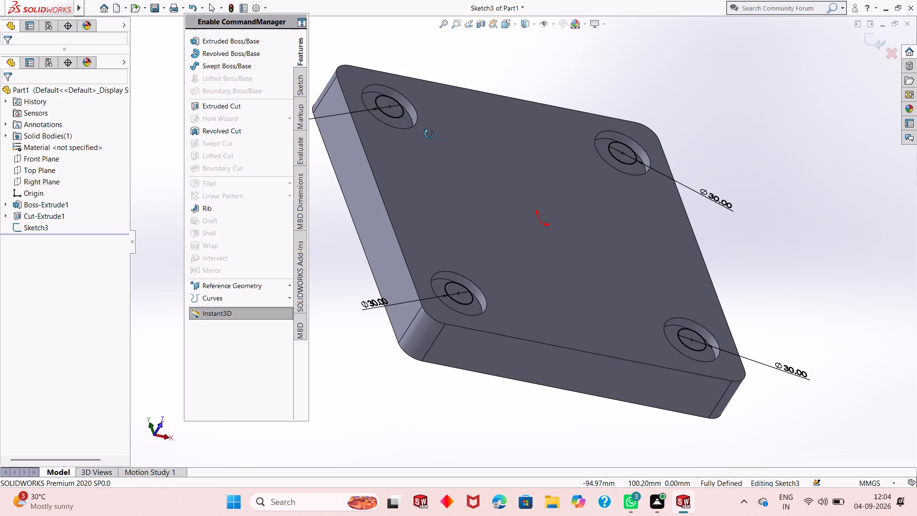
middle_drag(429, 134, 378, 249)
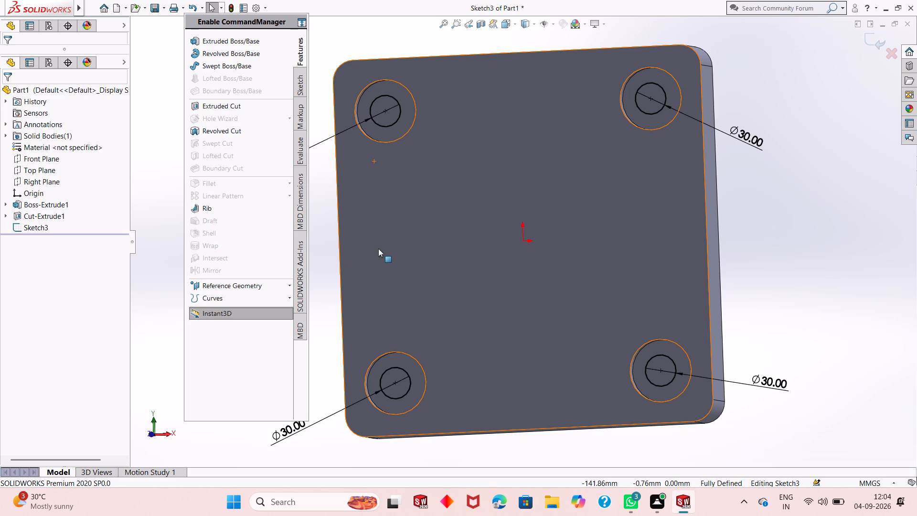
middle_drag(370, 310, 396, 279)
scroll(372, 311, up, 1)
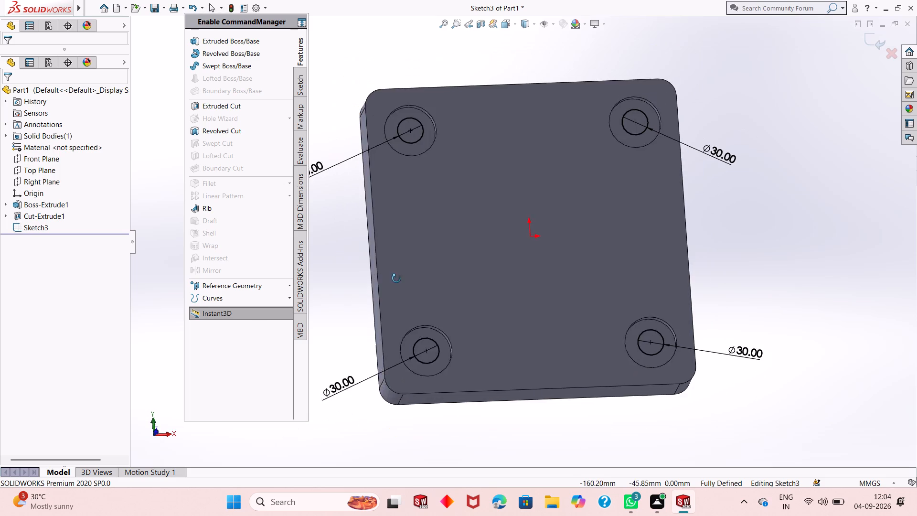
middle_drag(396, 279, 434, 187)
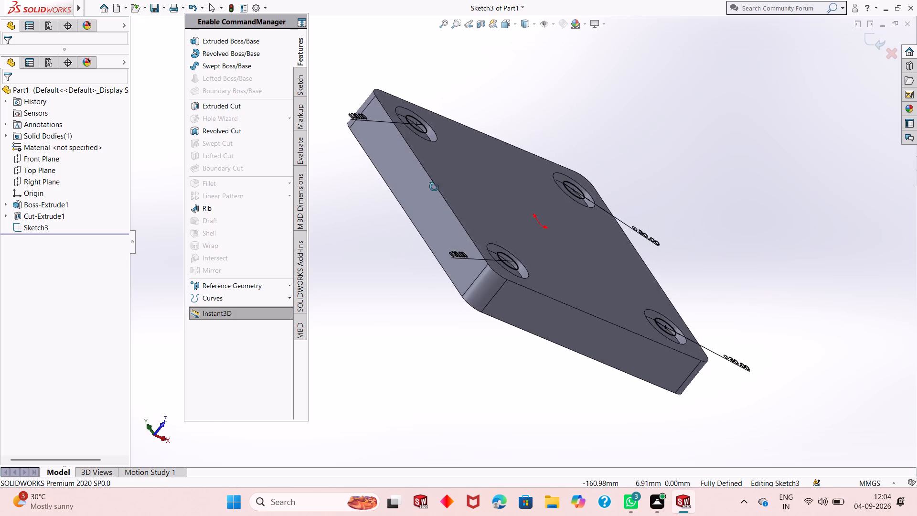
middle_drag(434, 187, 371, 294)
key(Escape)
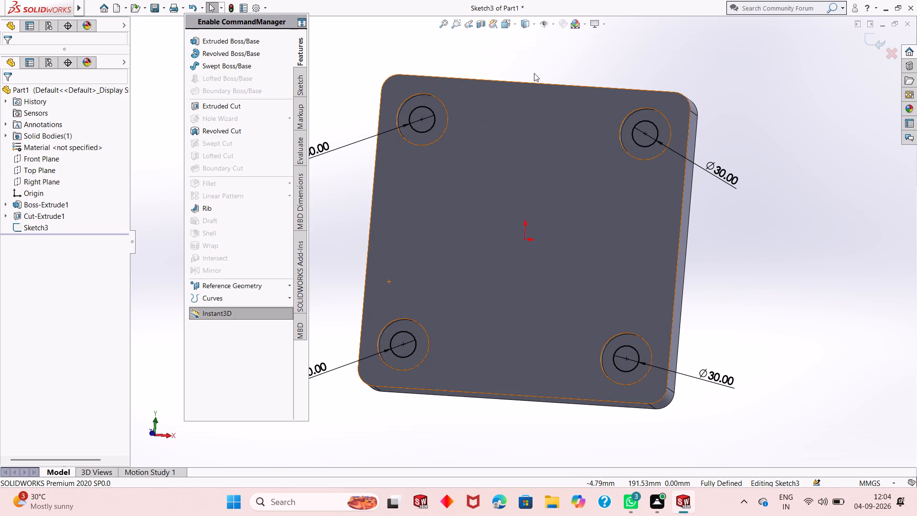
Undo the diameter dimensions and all four 30 mm circles until the hole sketch is empty.
key(ctrl+z)
key(ctrl+z)
key(ctrl+z)
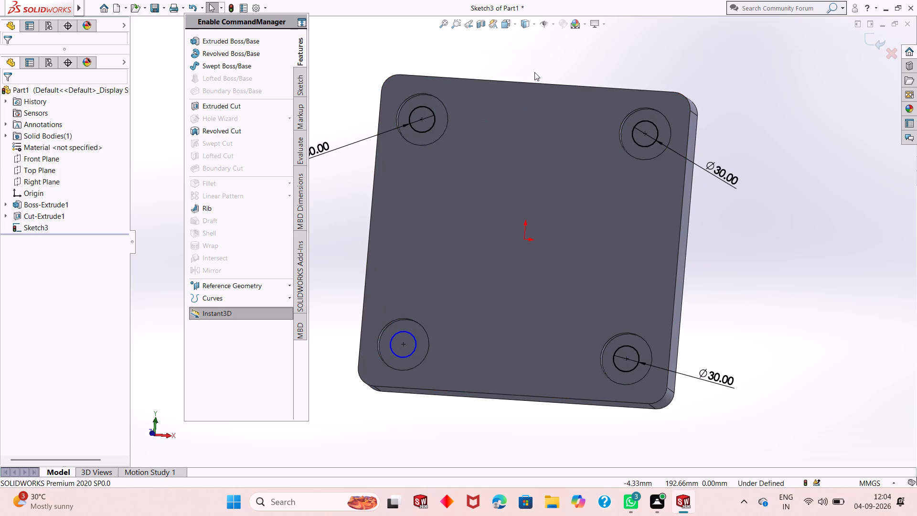
key(ctrl+z)
key(ctrl+z)
key(ctrl+z)
key(ctrl+z)
key(ctrl+z)
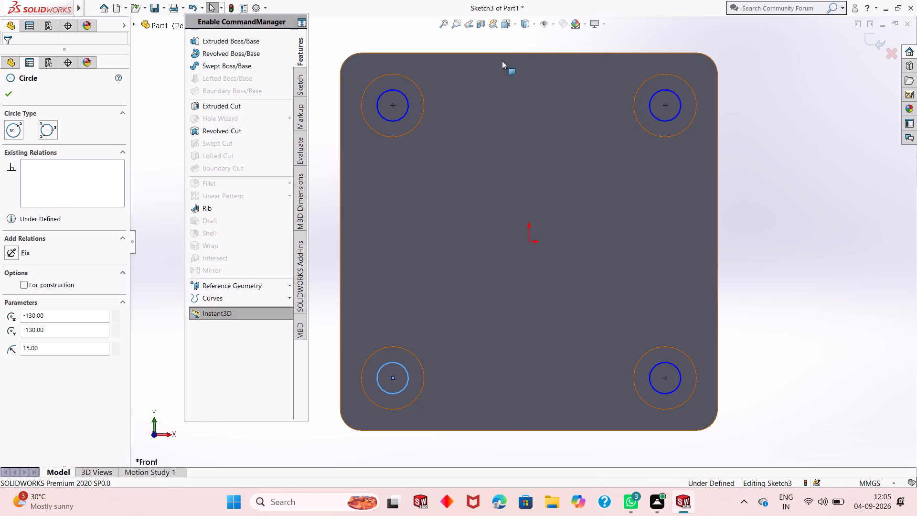
key(ctrl+z)
key(ctrl+z)
key(ctrl+z)
key(ctrl+z)
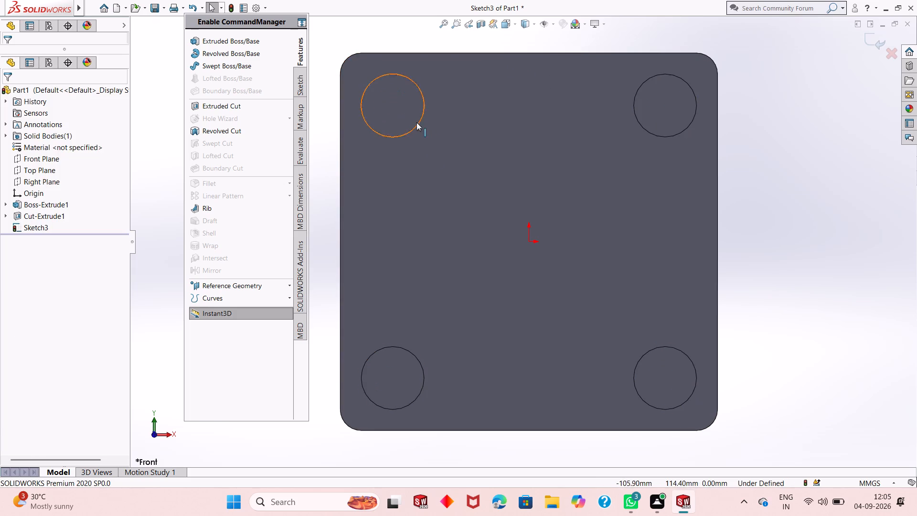
Exit the emptied hole sketch and return to the part.
middle_drag(481, 178, 510, 70)
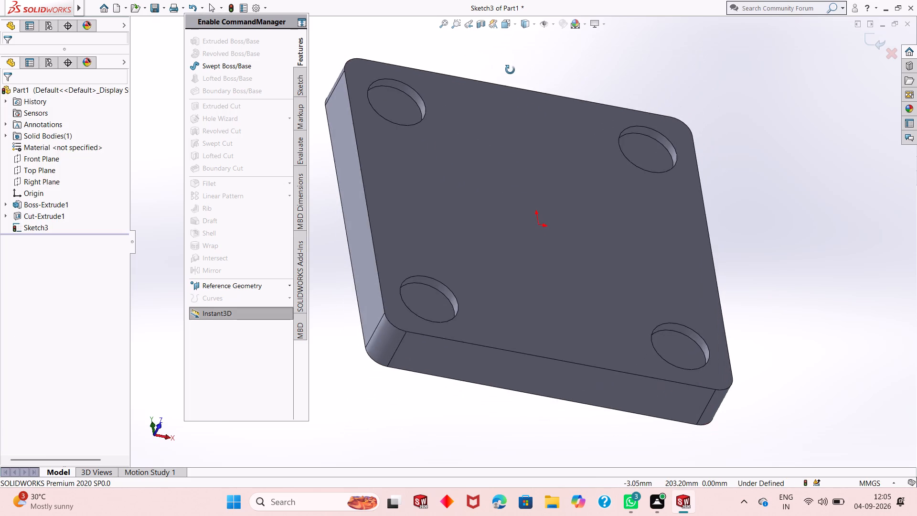
middle_drag(510, 70, 459, 191)
click(406, 75)
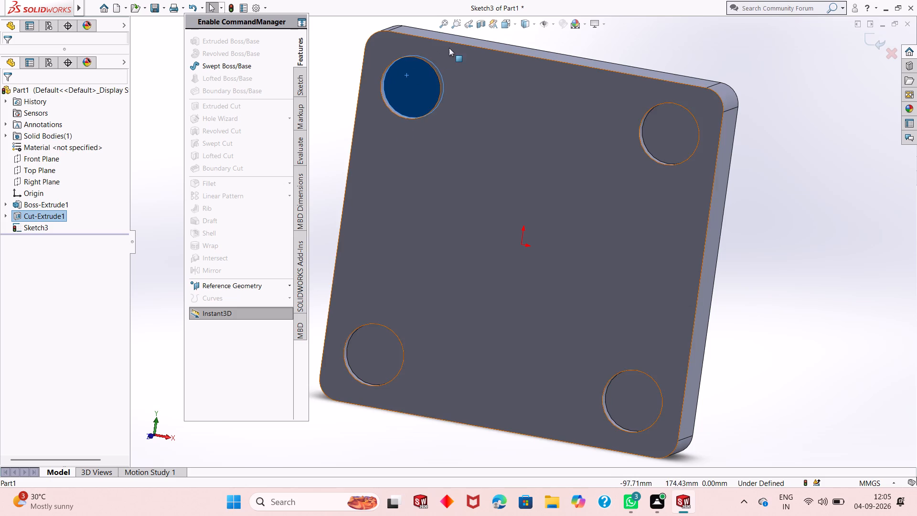
key(Escape)
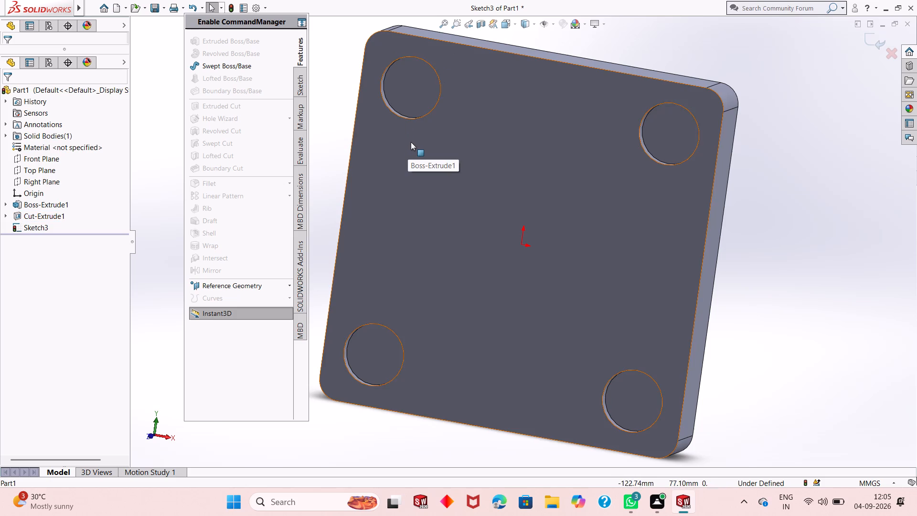
click(418, 104)
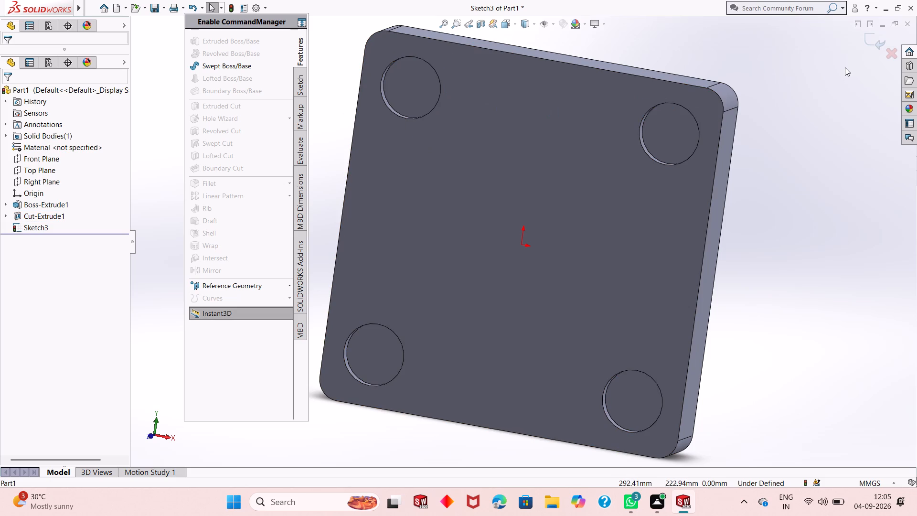
drag(861, 36, 864, 31)
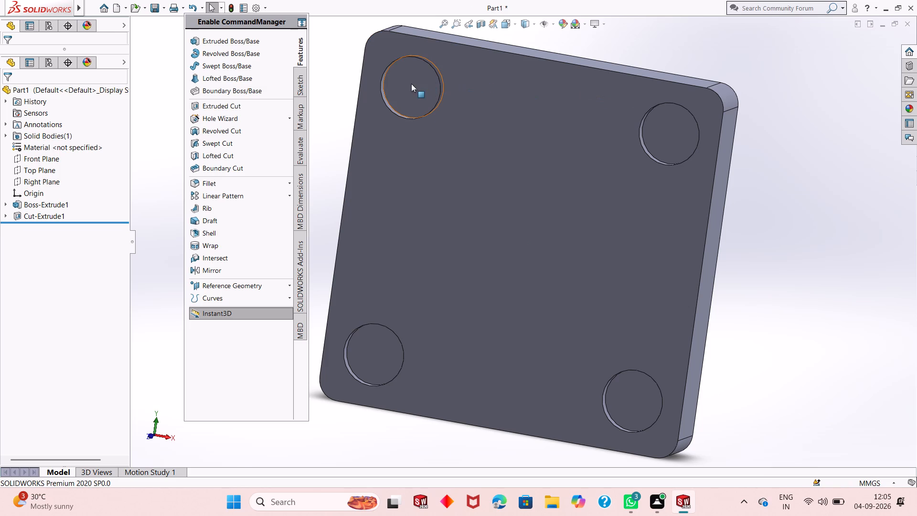
Start a new sketch on the floor of the upper-left recess and view it face-on.
click(407, 85)
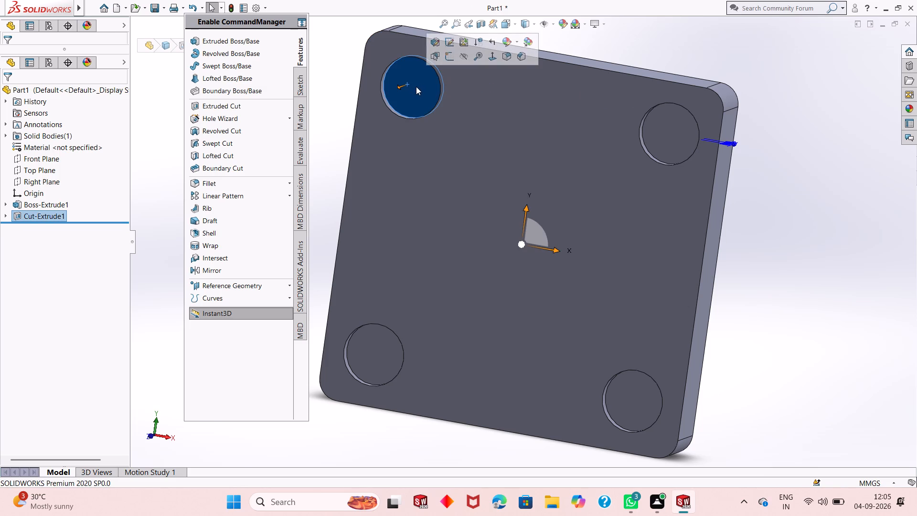
click(448, 59)
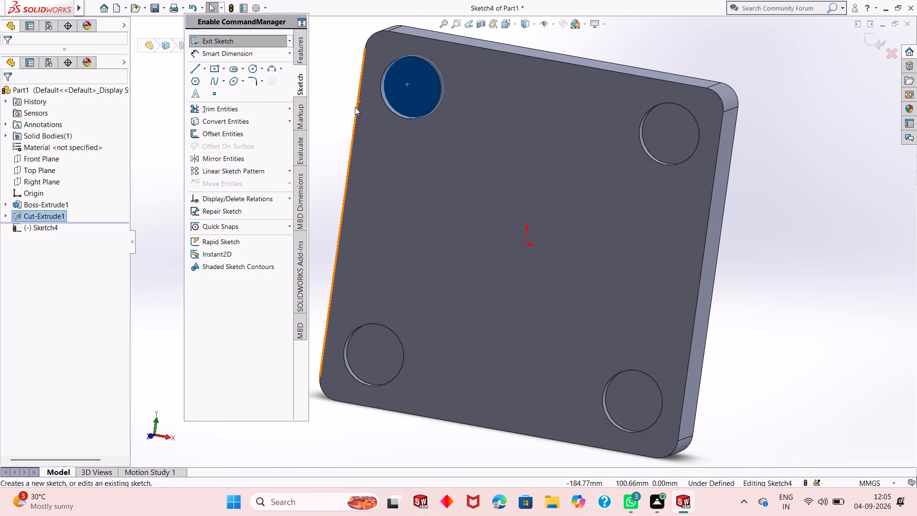
key(ctrl+8)
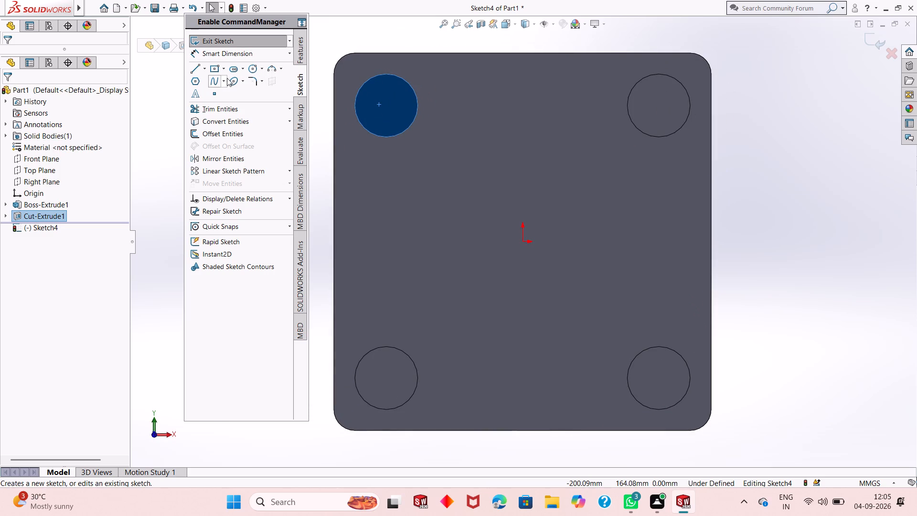
Sketch two circles of 15 mm radius, centred on the upper-left and upper-right recesses.
click(252, 67)
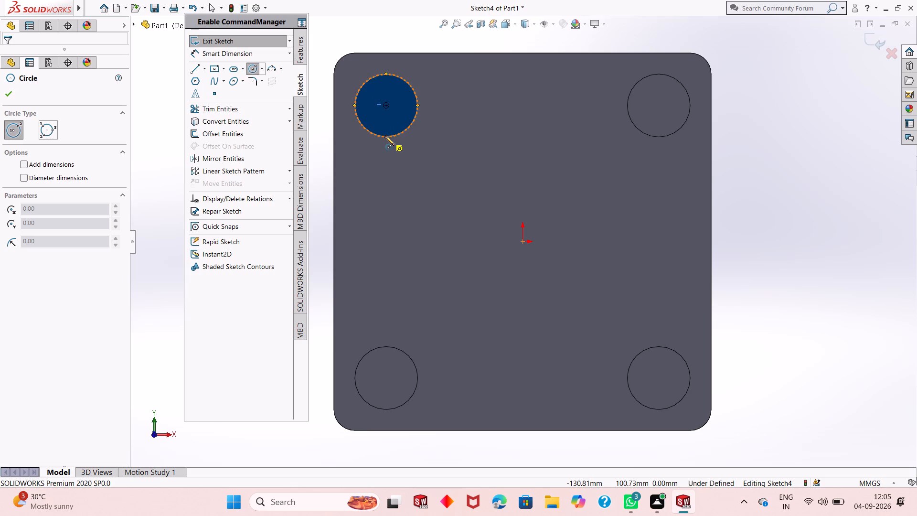
click(386, 106)
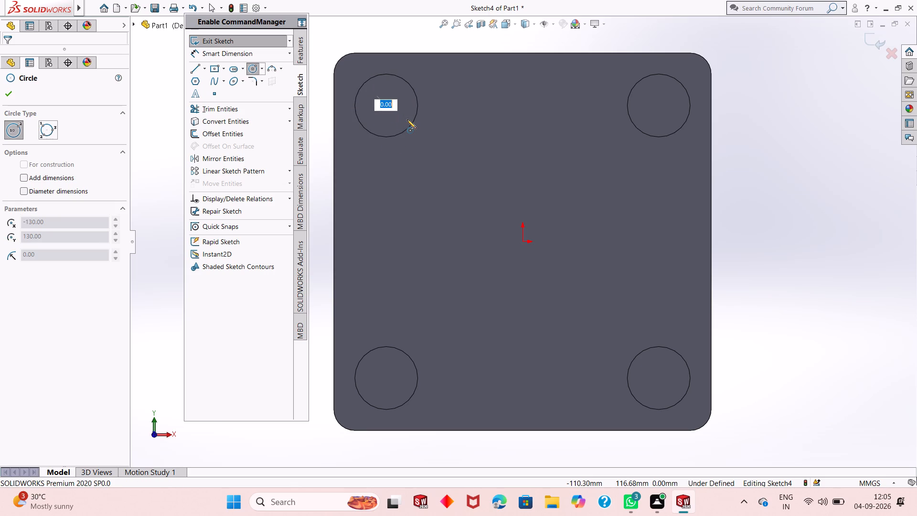
text(15)
key(Return)
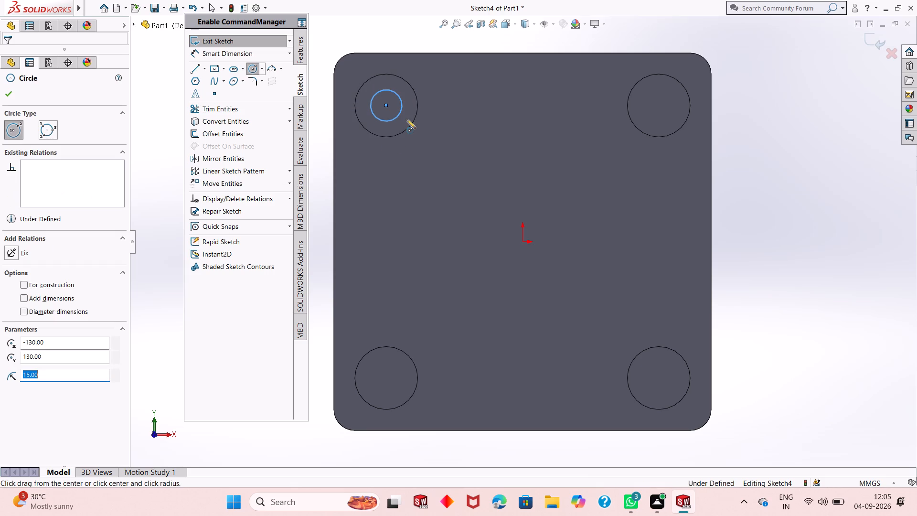
click(660, 104)
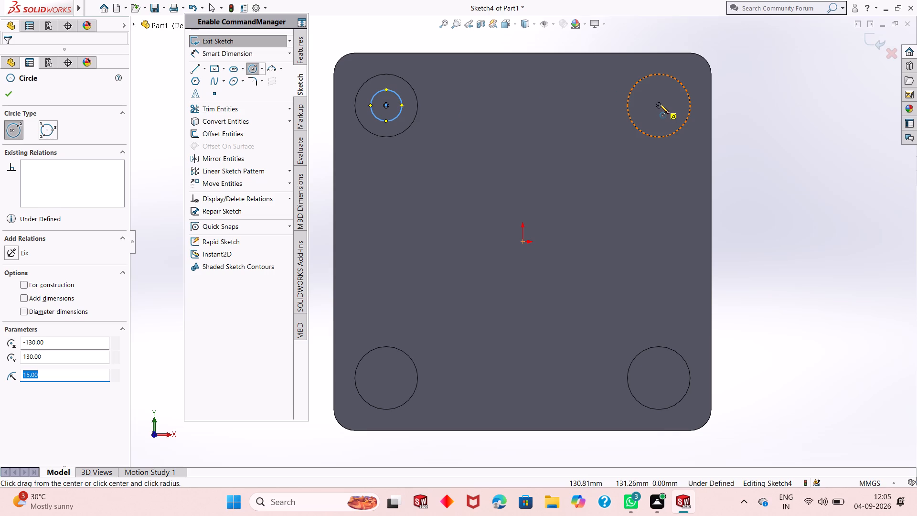
text(15)
key(Return)
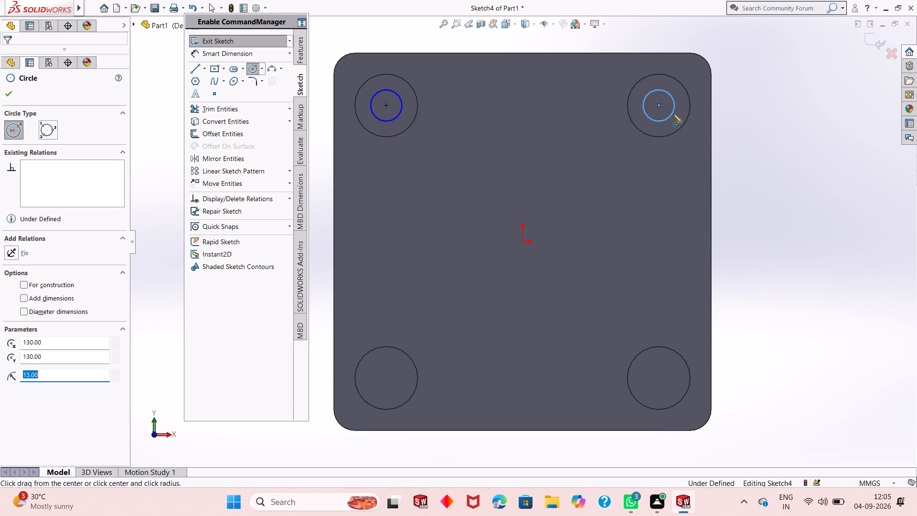
Sketch two more circles of 15 mm radius, centred on the lower-left and lower-right recesses.
middle_drag(725, 203, 706, 207)
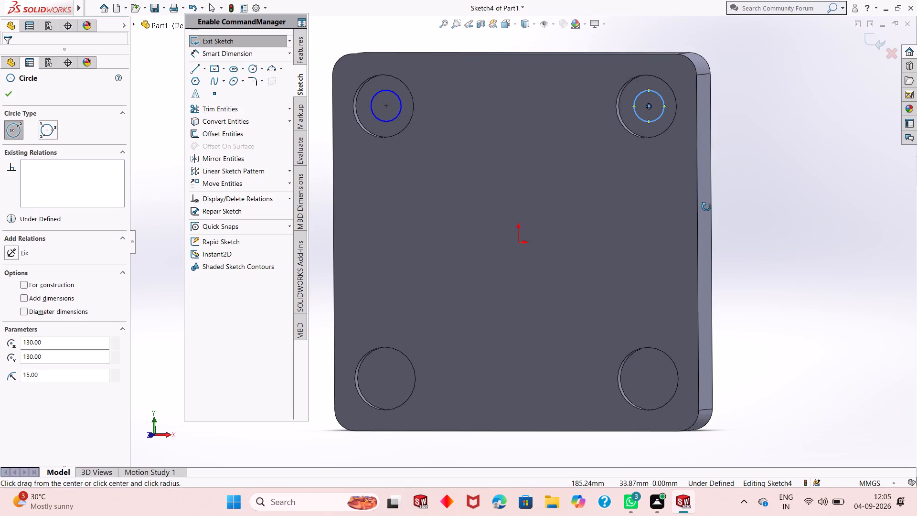
middle_drag(706, 207, 663, 204)
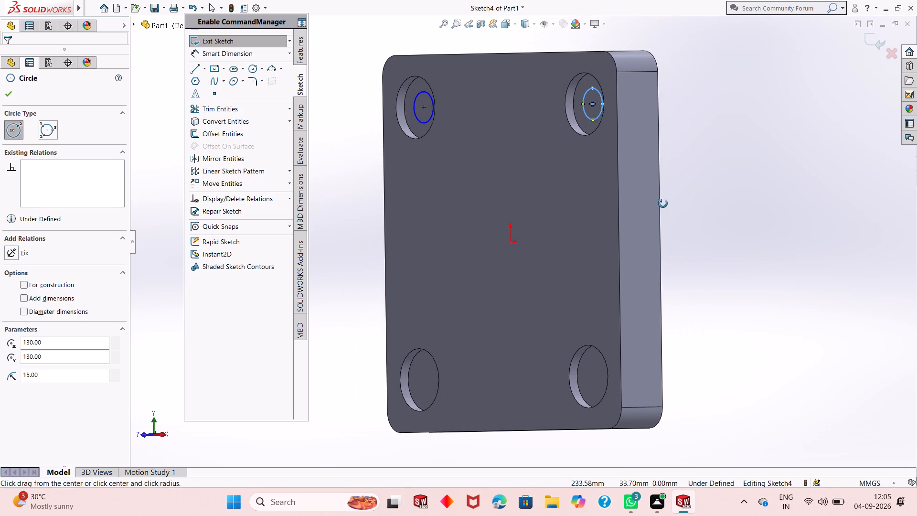
middle_drag(663, 204, 696, 203)
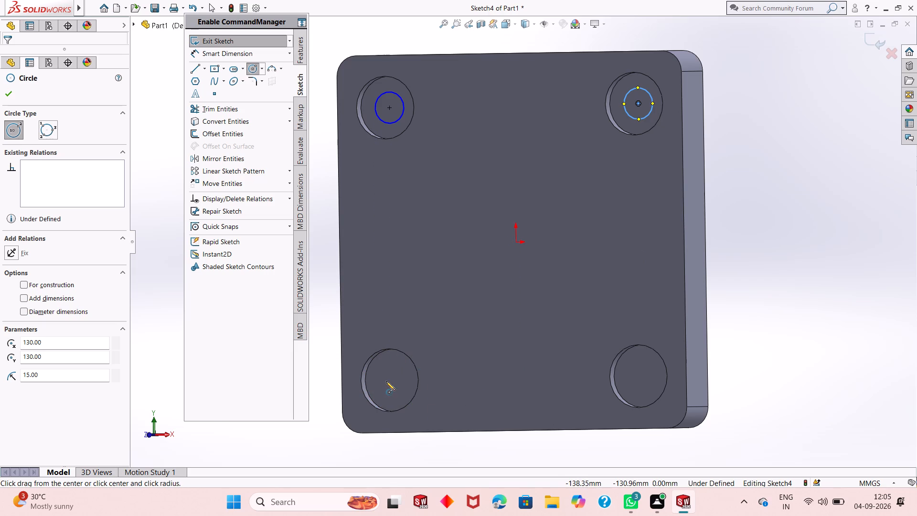
key(ctrl+8)
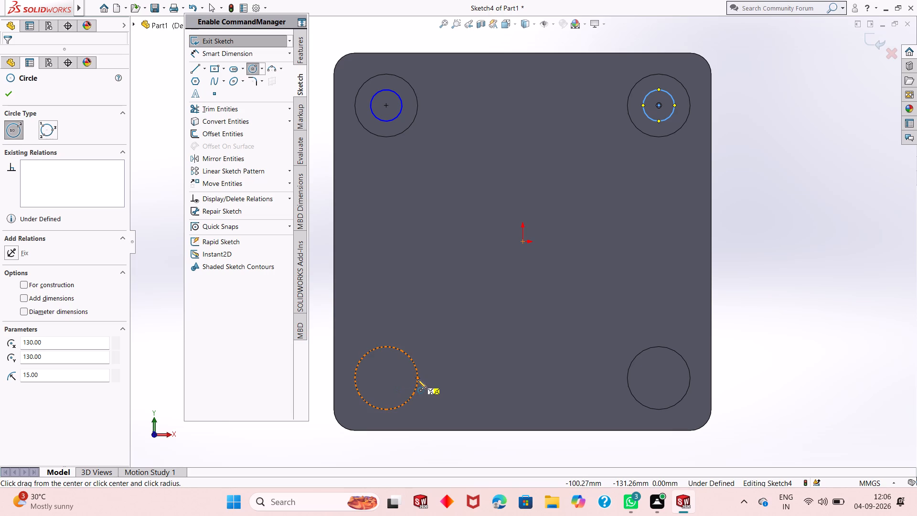
click(385, 378)
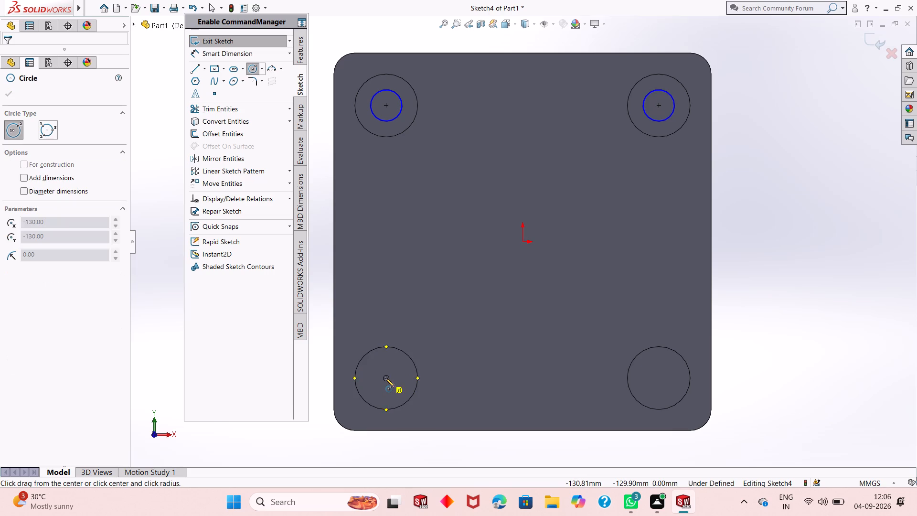
text(15)
key(Return)
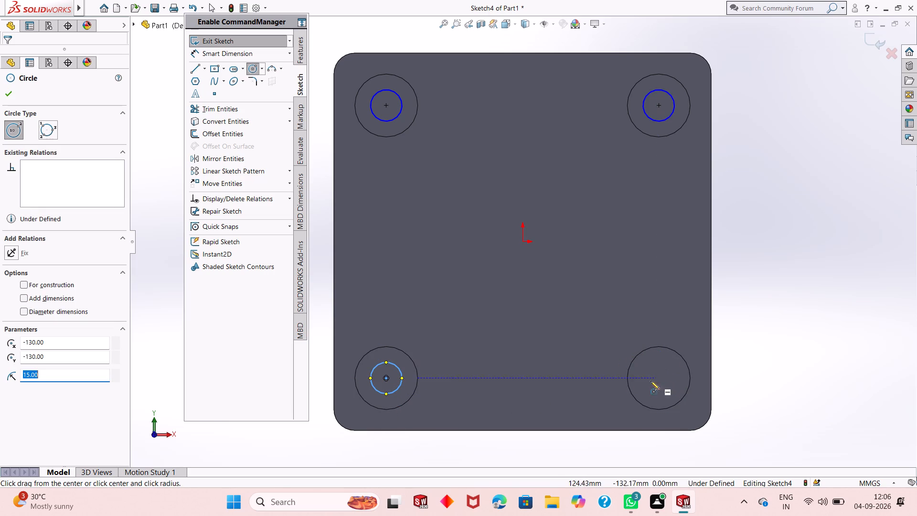
drag(658, 376, 669, 390)
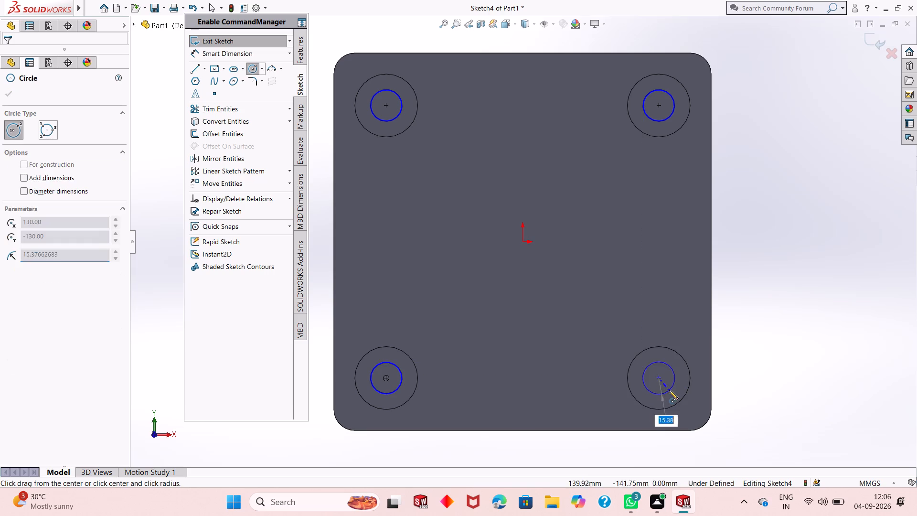
text(15)
key(Return)
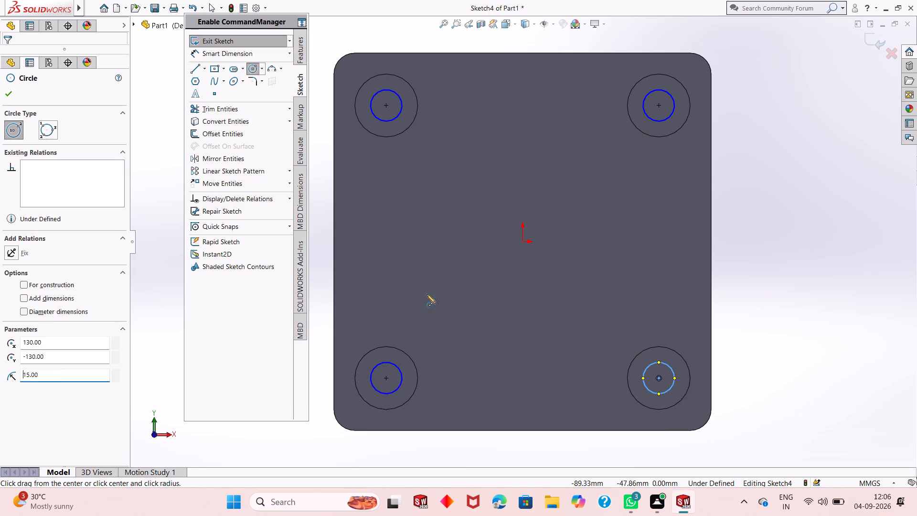
click(13, 91)
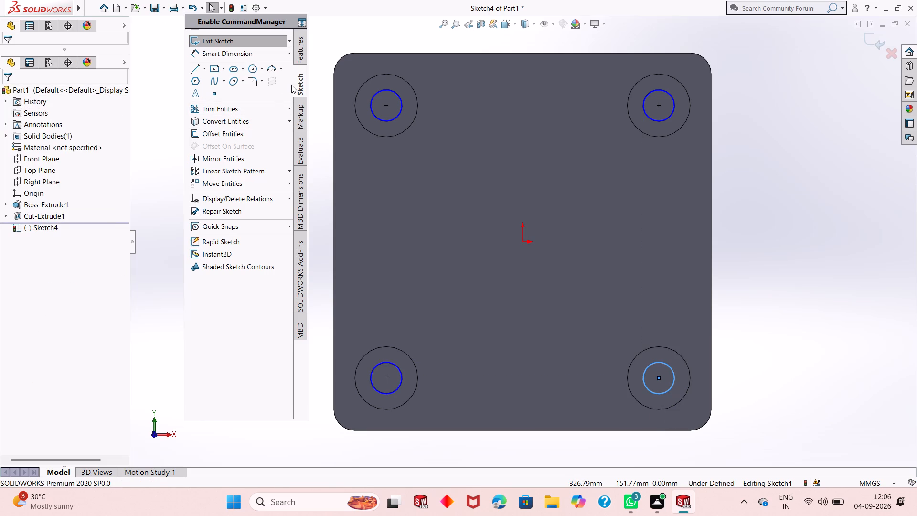
Dimension the diameter of each of the four small circles as 30 mm.
click(247, 50)
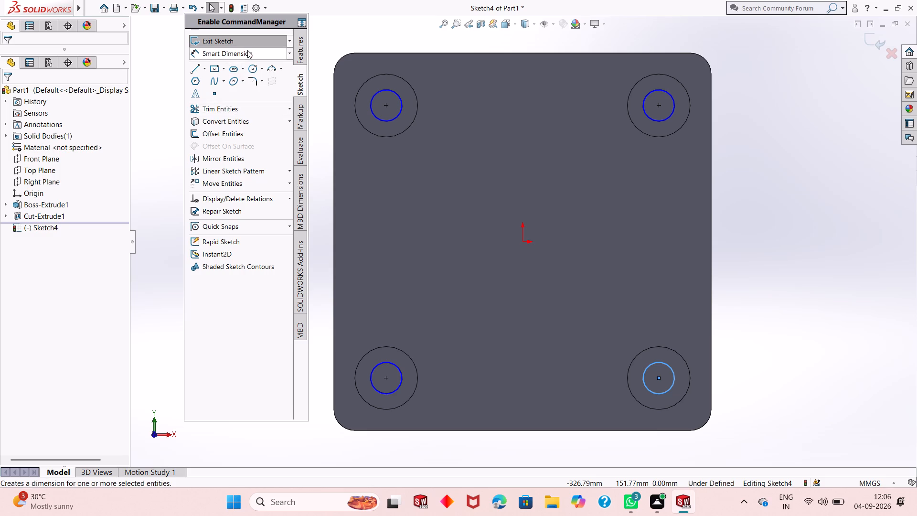
drag(380, 118, 324, 179)
click(324, 179)
click(284, 163)
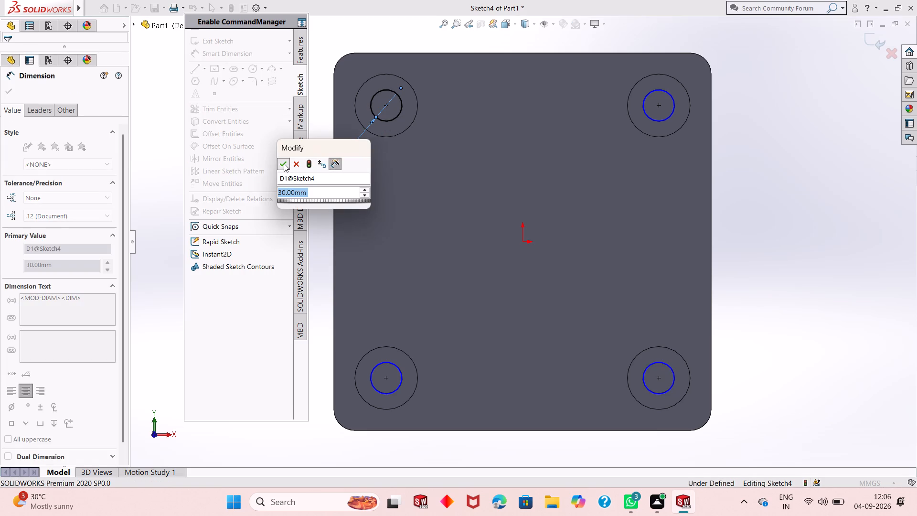
click(657, 118)
click(747, 152)
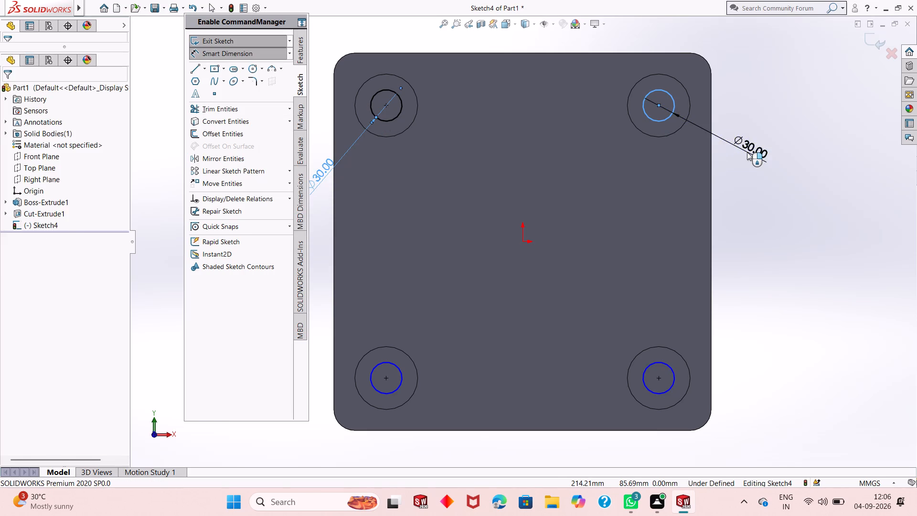
click(706, 136)
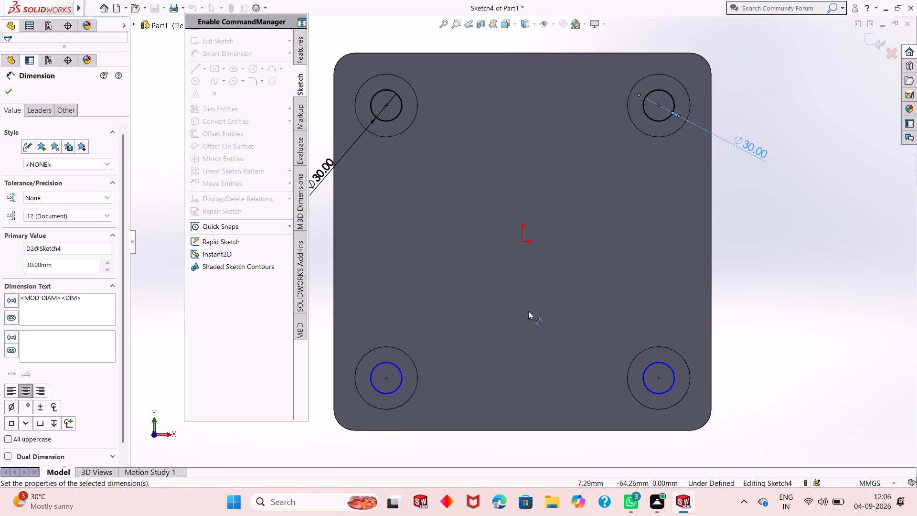
click(400, 386)
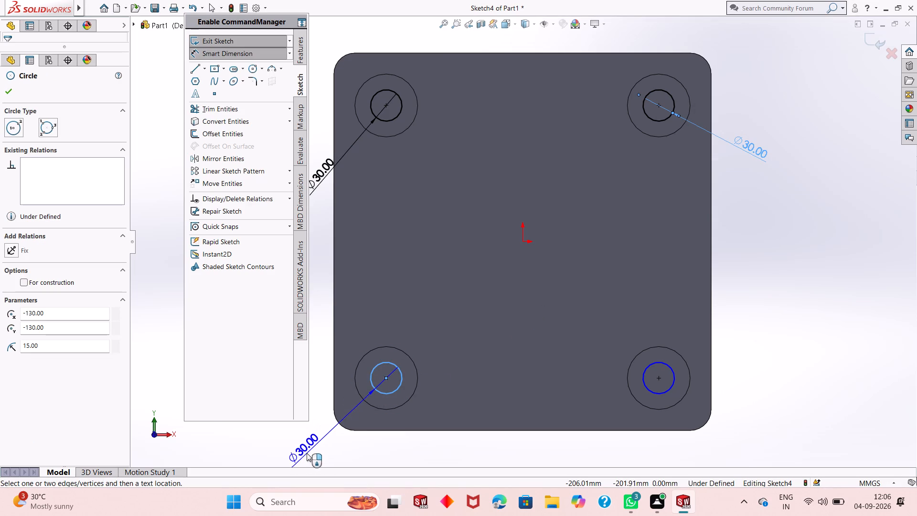
click(316, 443)
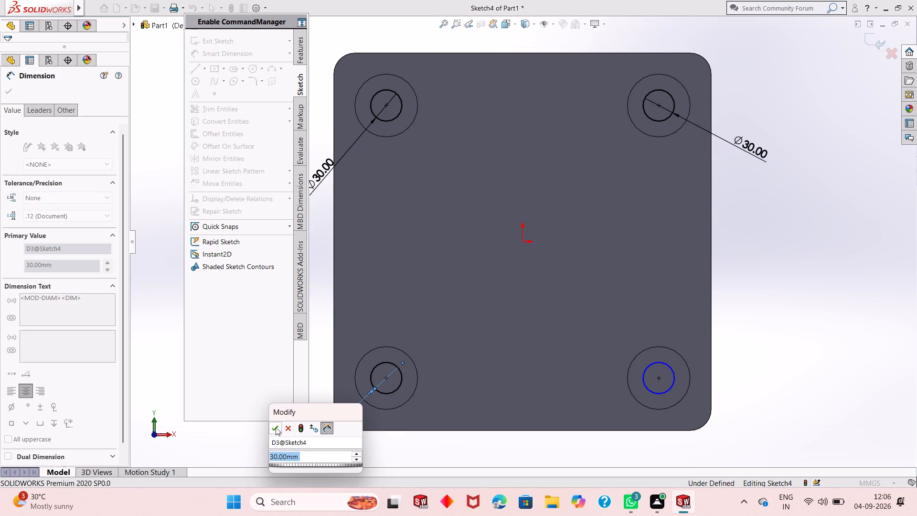
click(276, 427)
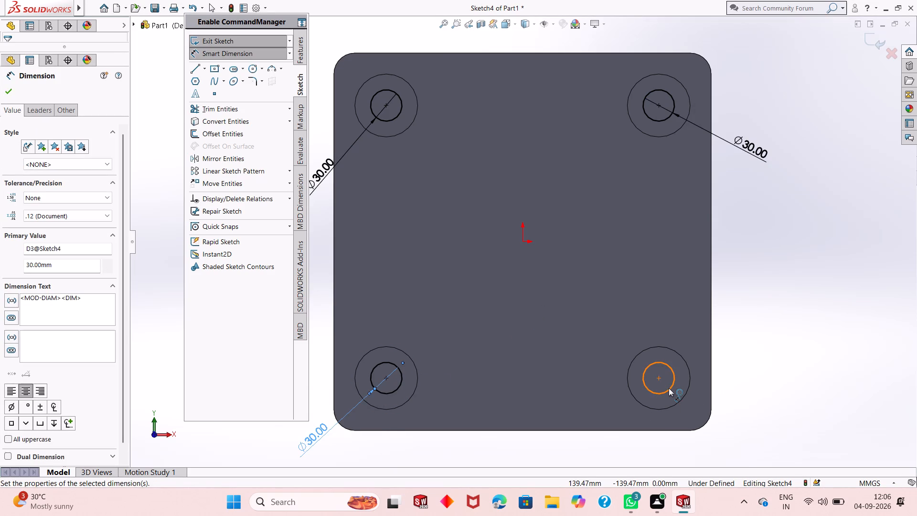
click(669, 388)
click(753, 404)
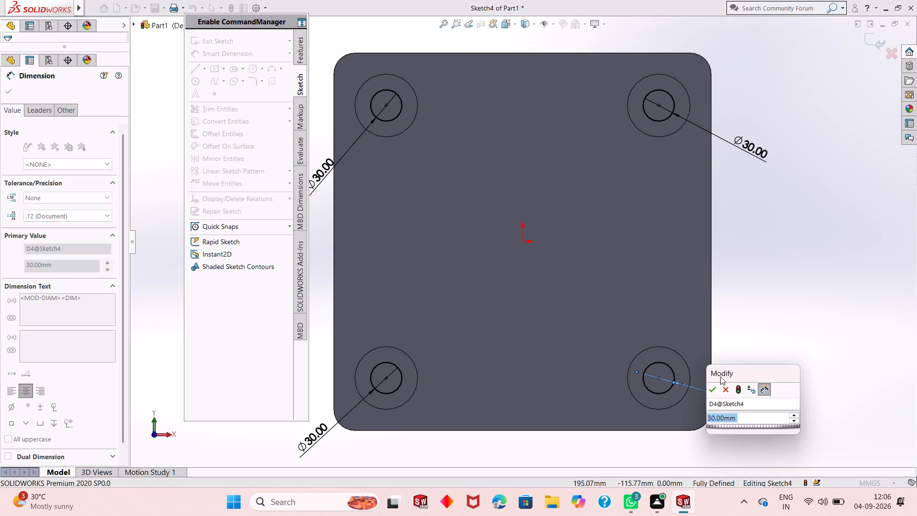
click(712, 387)
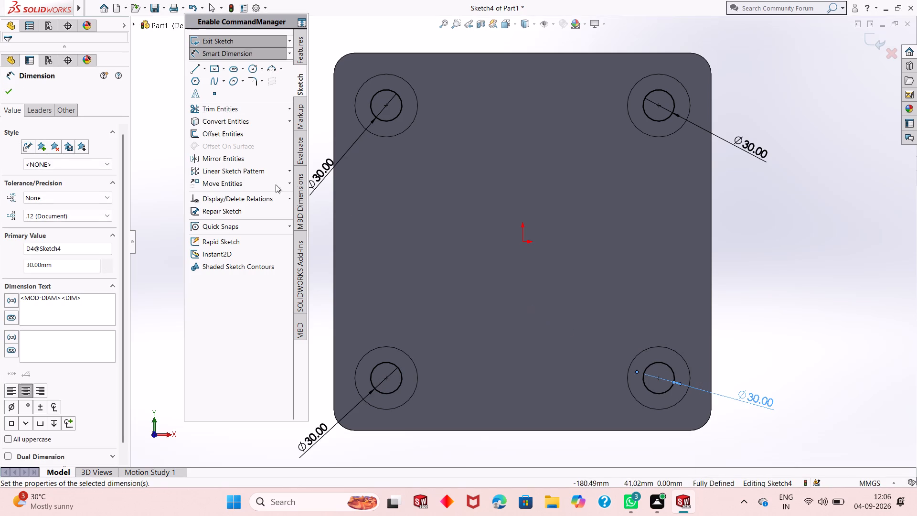
click(4, 89)
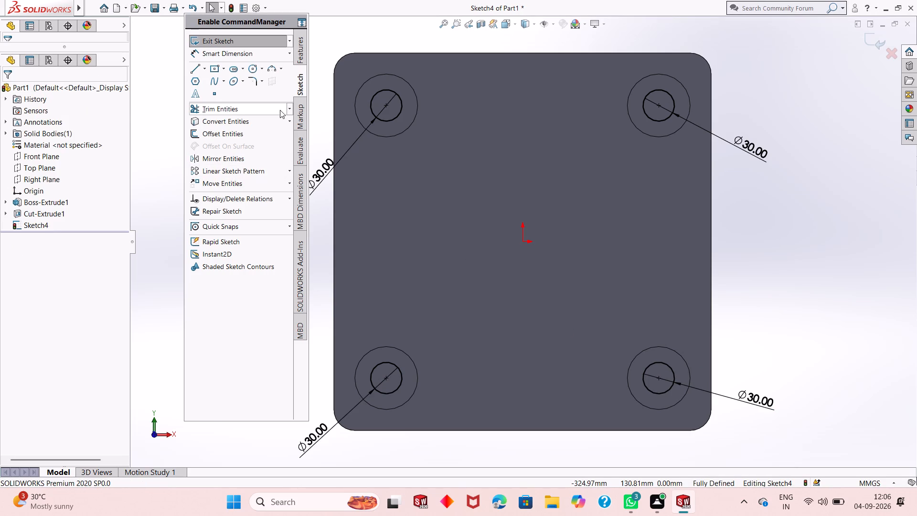
Cut the four 30 mm circles into the block with a blind Extruded Cut 40 mm deep.
click(300, 59)
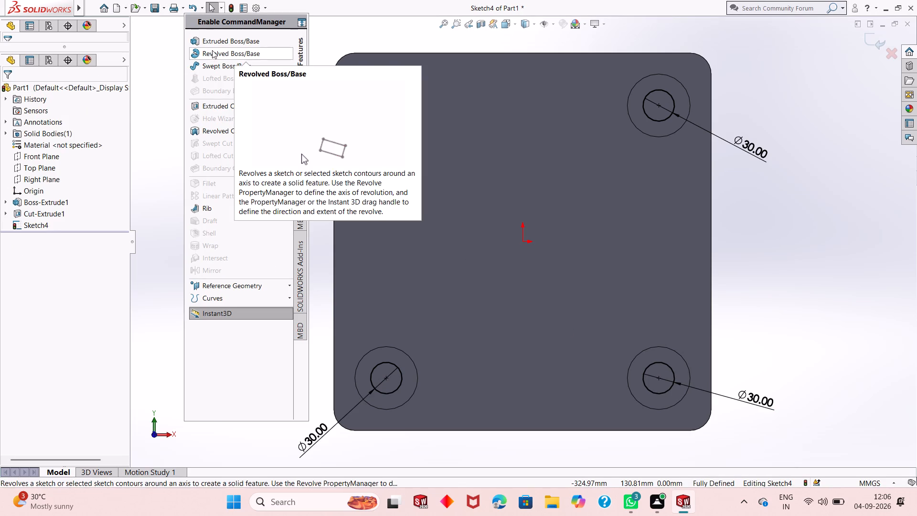
click(225, 109)
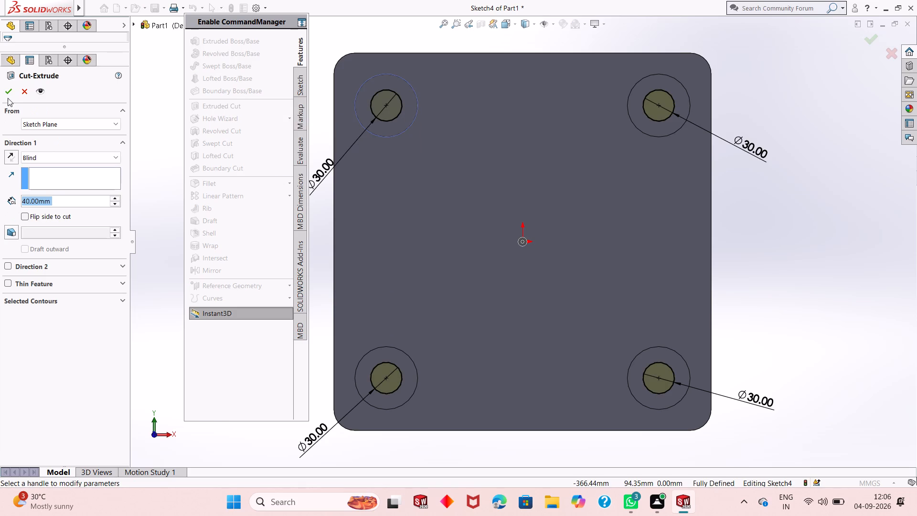
click(12, 93)
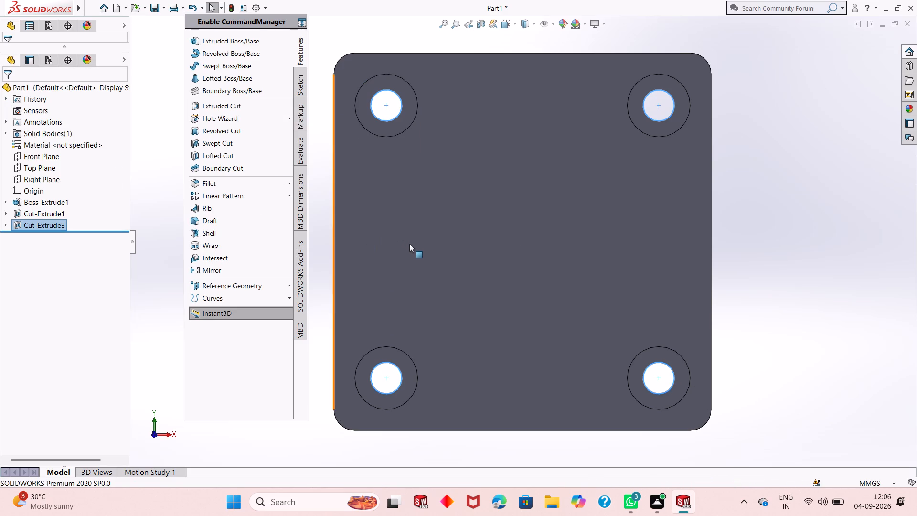
key(Escape)
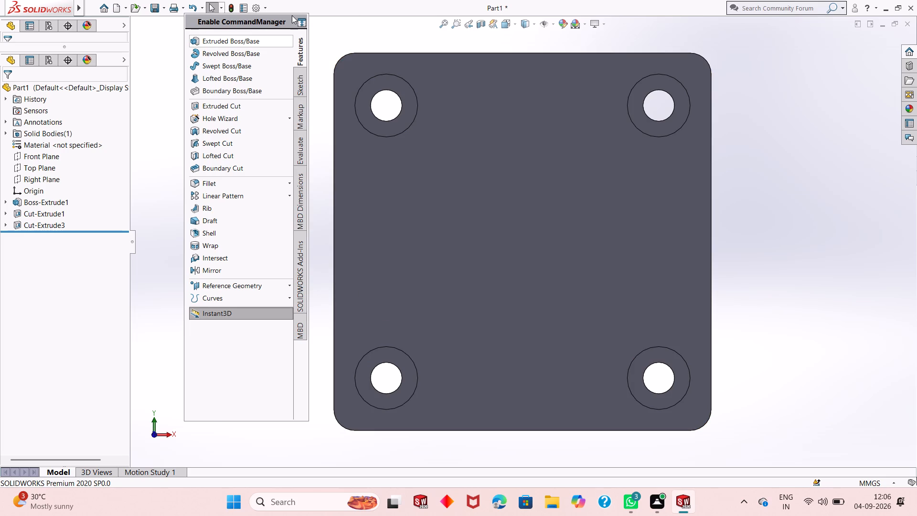
Move the floating CommandManager away from the model, next to the feature tree.
drag(285, 16, 234, 14)
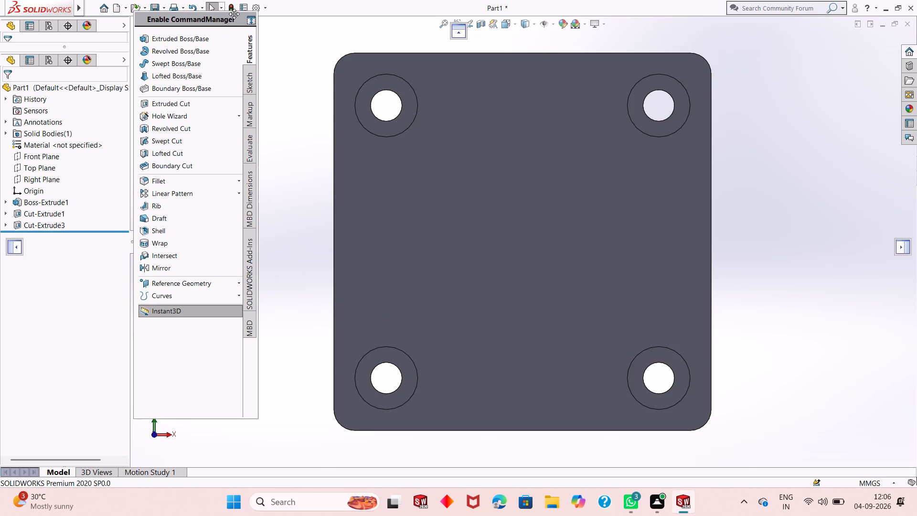
drag(234, 14, 232, 16)
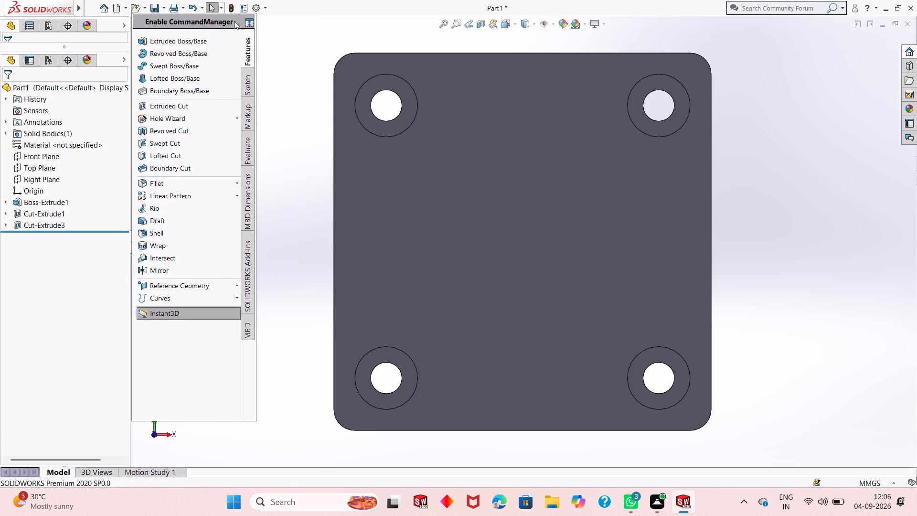
key(Escape)
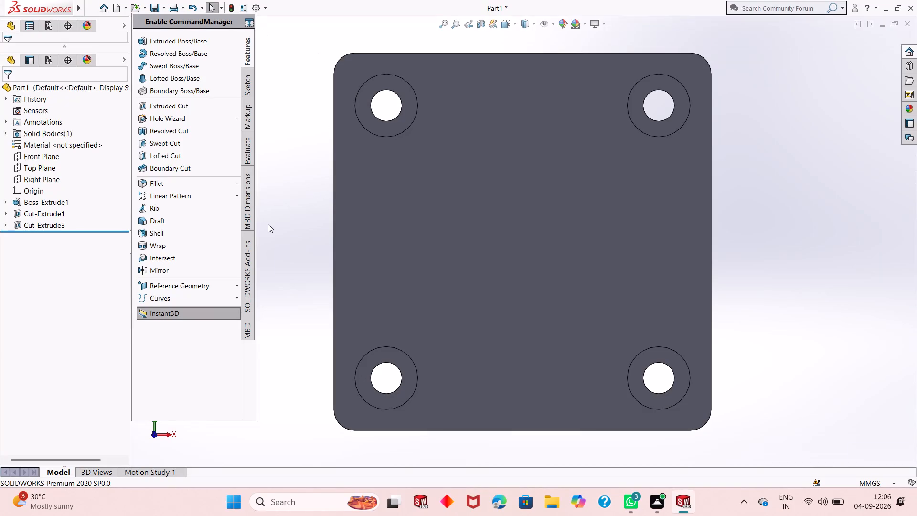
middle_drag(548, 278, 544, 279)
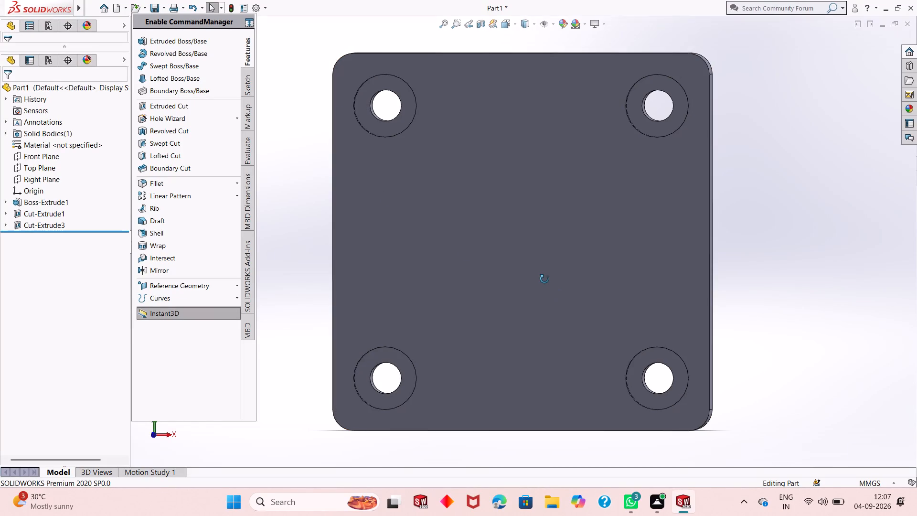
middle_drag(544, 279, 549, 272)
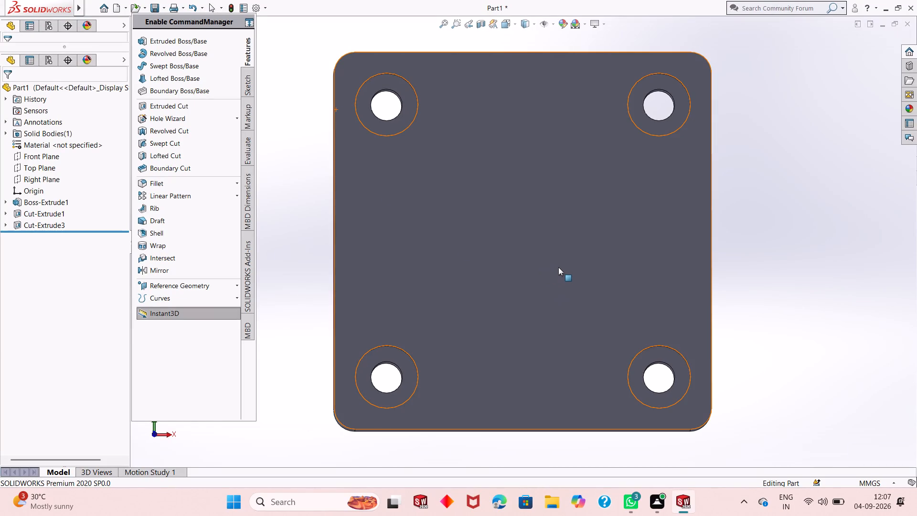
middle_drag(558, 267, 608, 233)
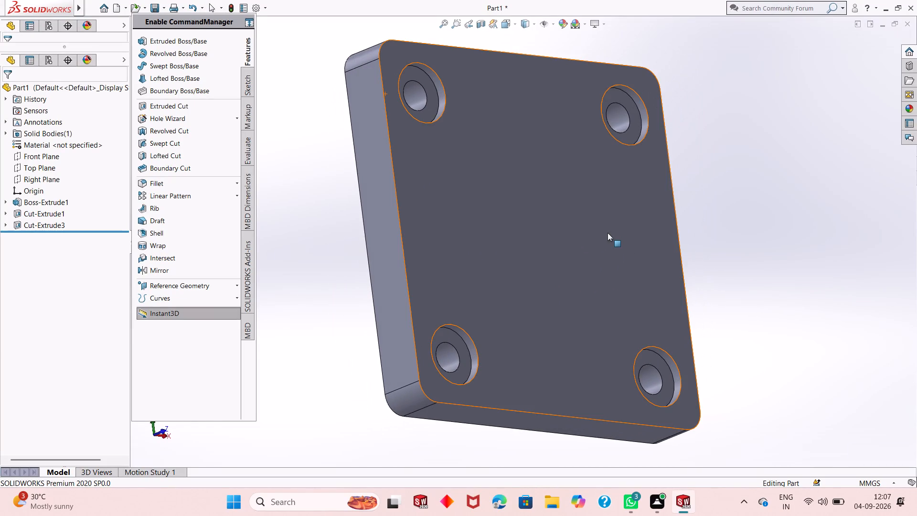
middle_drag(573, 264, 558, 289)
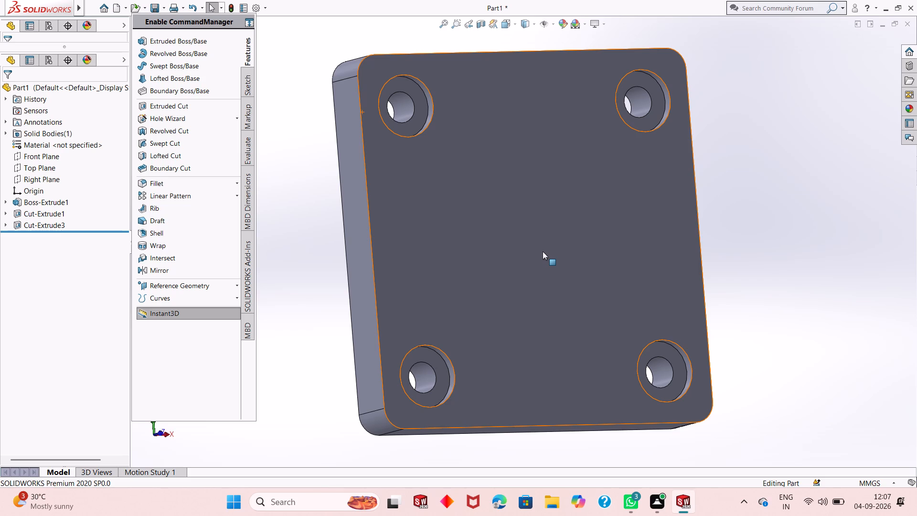
Start a new reference plane with the Top Plane as its first reference and open its offset distance for editing.
key(Escape)
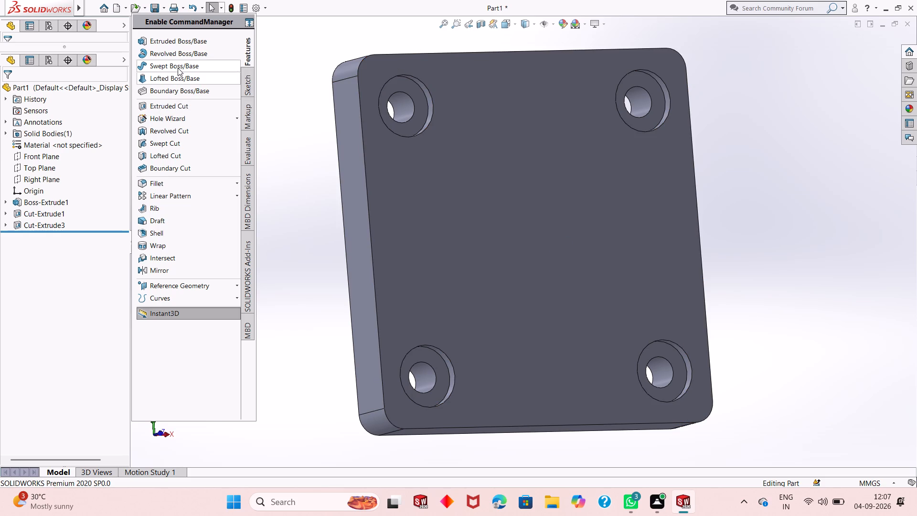
click(219, 287)
click(258, 285)
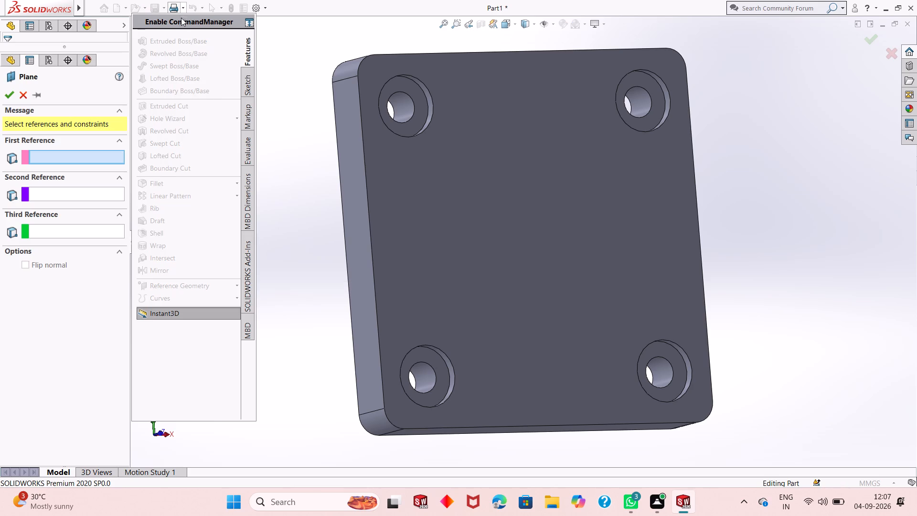
drag(181, 21, 196, 80)
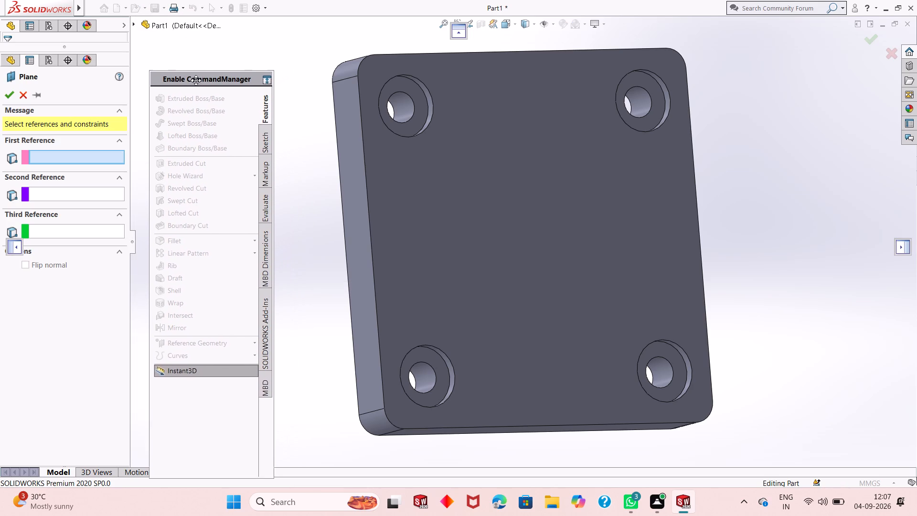
drag(196, 80, 191, 83)
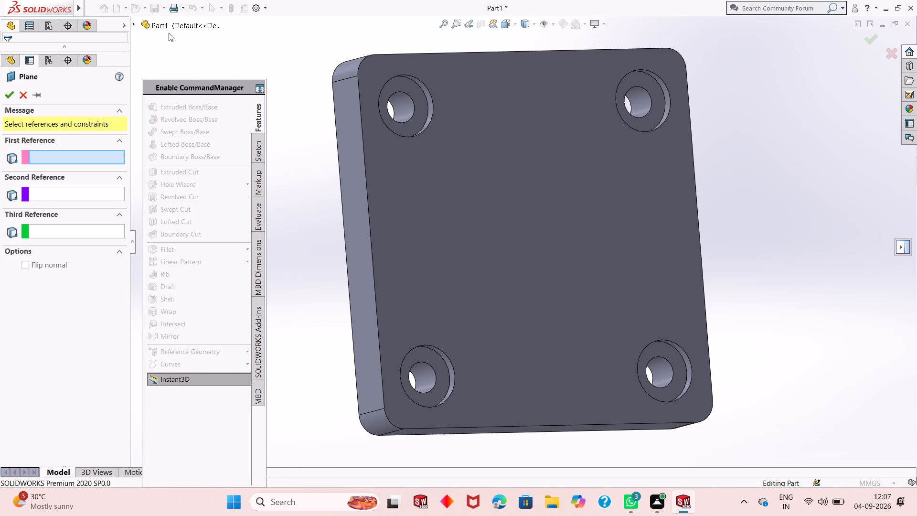
click(168, 26)
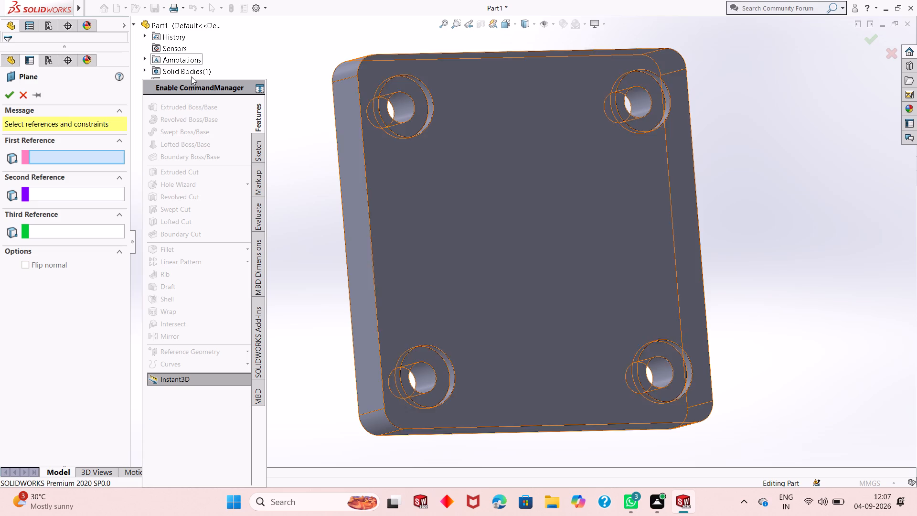
drag(192, 87, 149, 191)
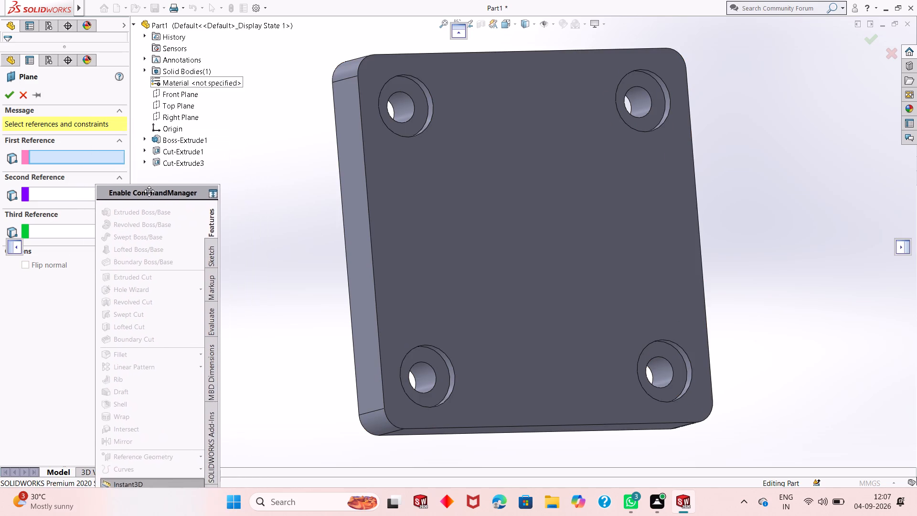
drag(149, 191, 169, 184)
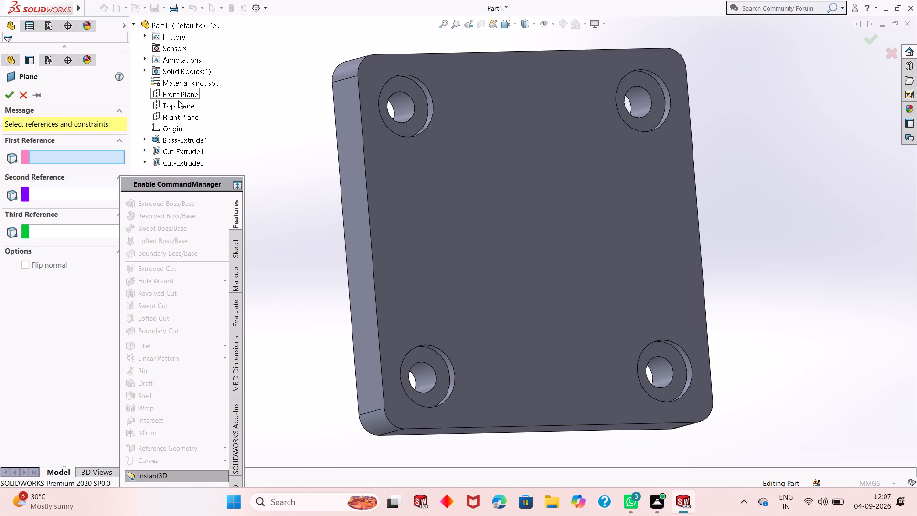
click(188, 105)
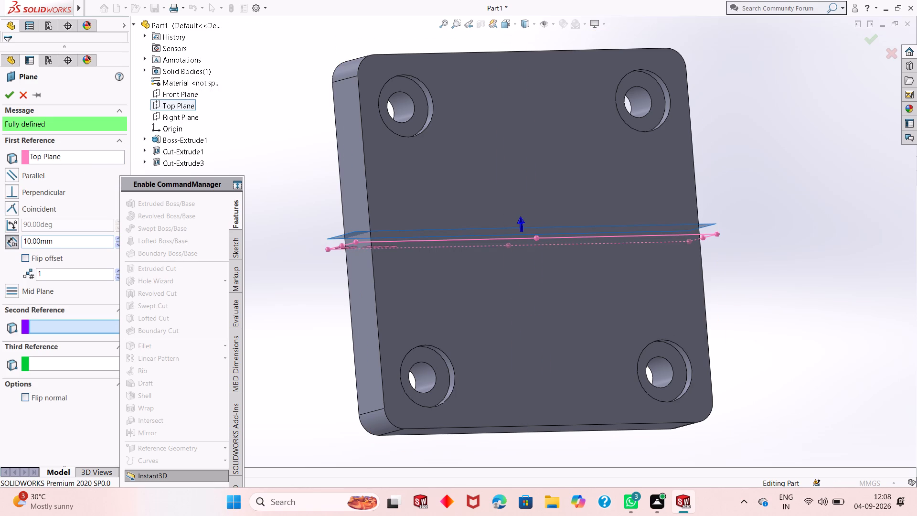
double_click(58, 242)
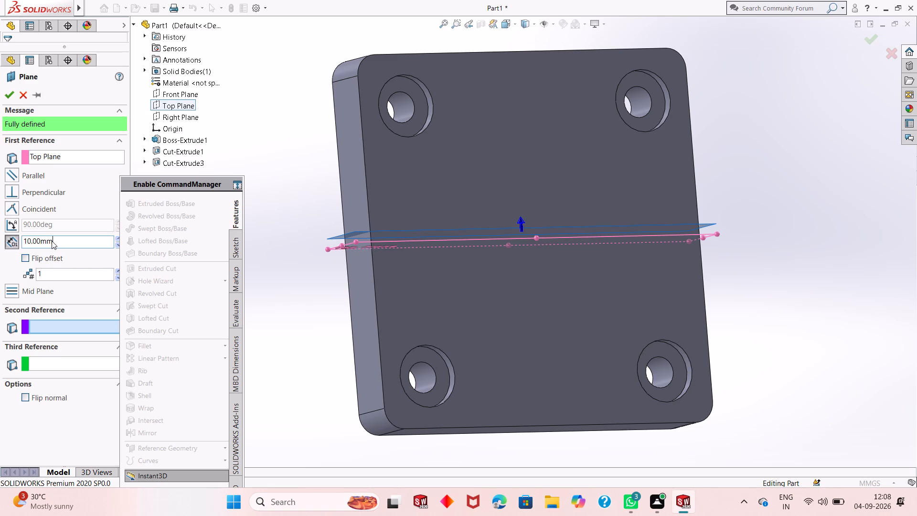
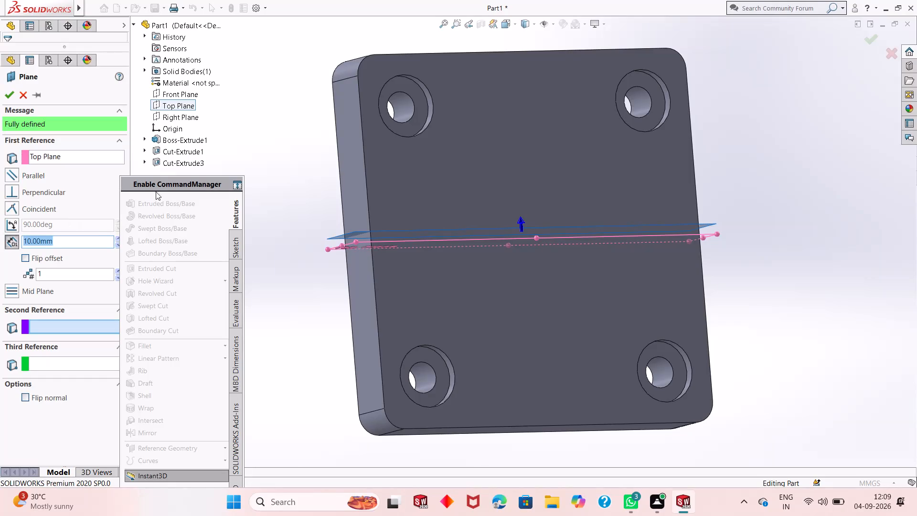
Dock the floating CommandManager back above the graphics area.
click(173, 182)
drag(173, 182, 174, 179)
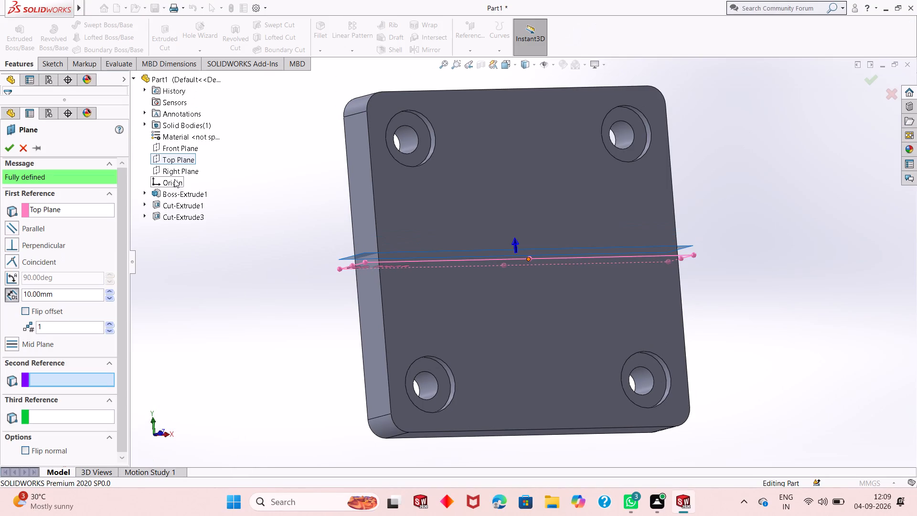
drag(174, 179, 275, 158)
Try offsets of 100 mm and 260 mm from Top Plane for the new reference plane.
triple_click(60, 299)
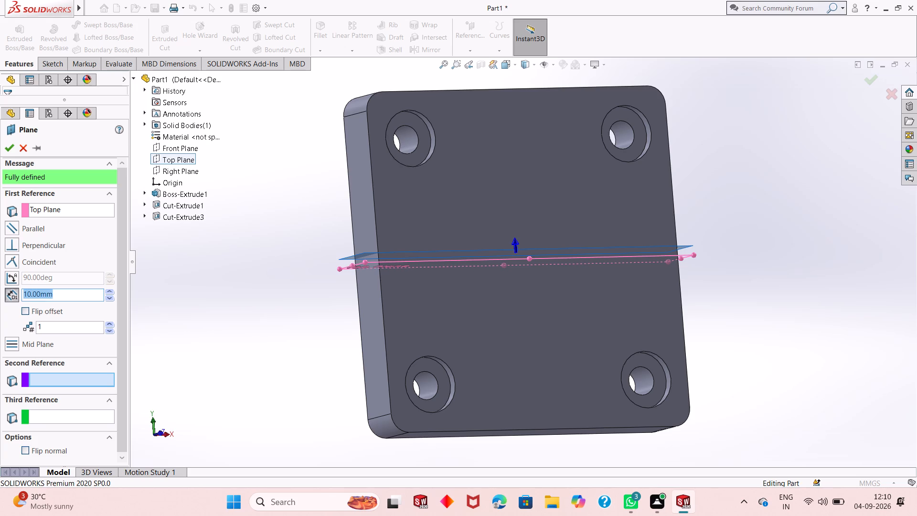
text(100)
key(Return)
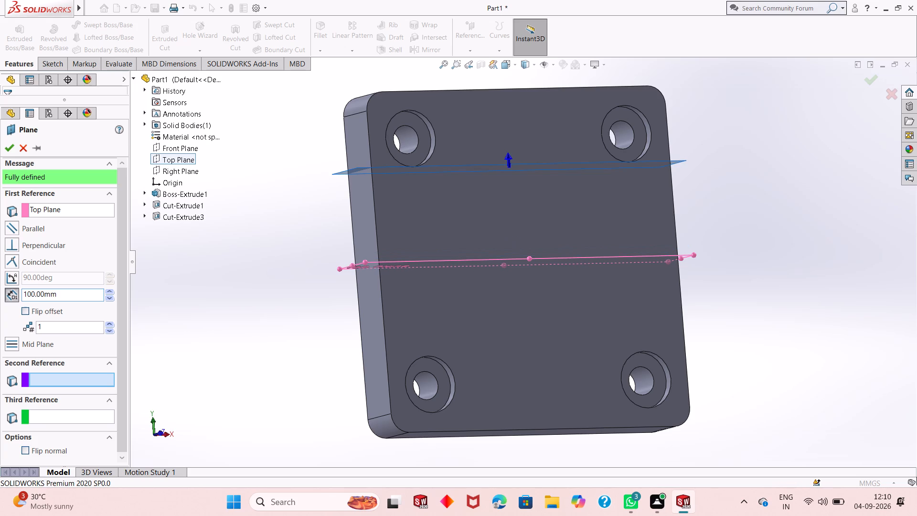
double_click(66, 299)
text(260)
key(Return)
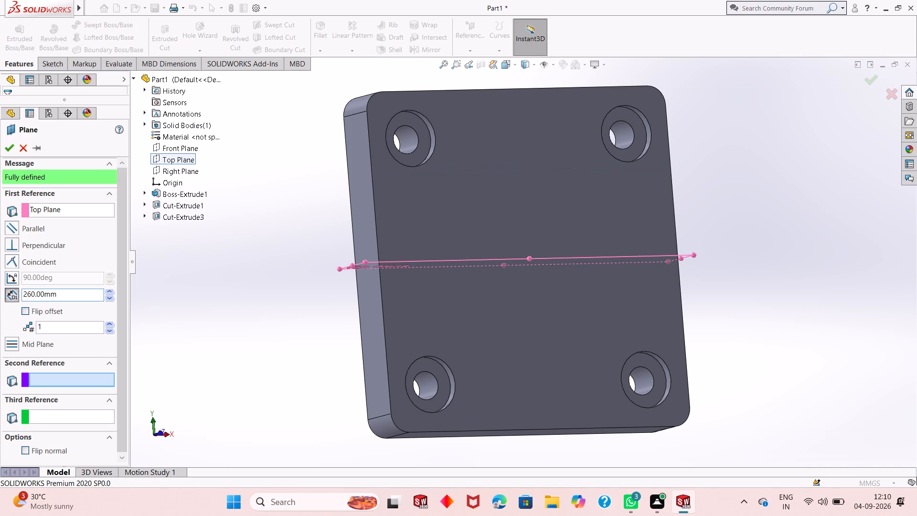
Examine the offset plane preview's position relative to the block from several angles.
ctrl+scroll(66, 299, down, 4)
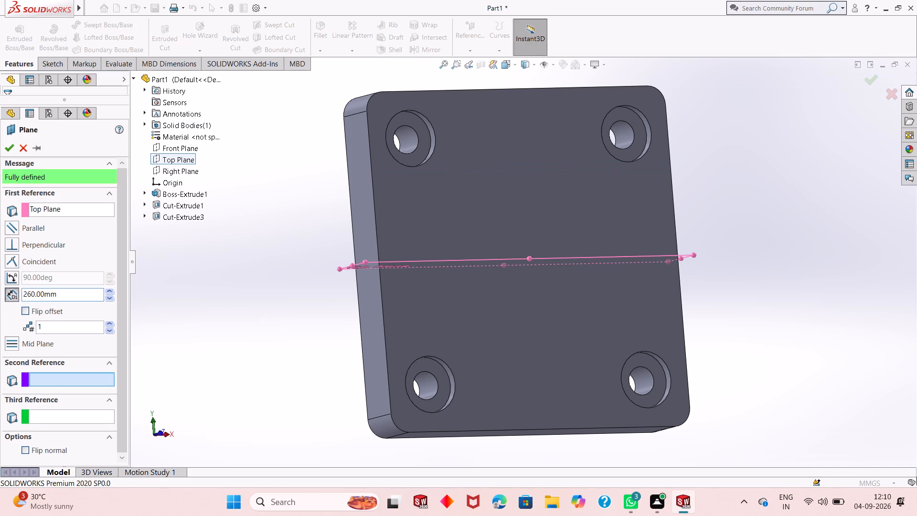
ctrl+scroll(66, 299, down, 1)
ctrl+scroll(66, 299, up, 4)
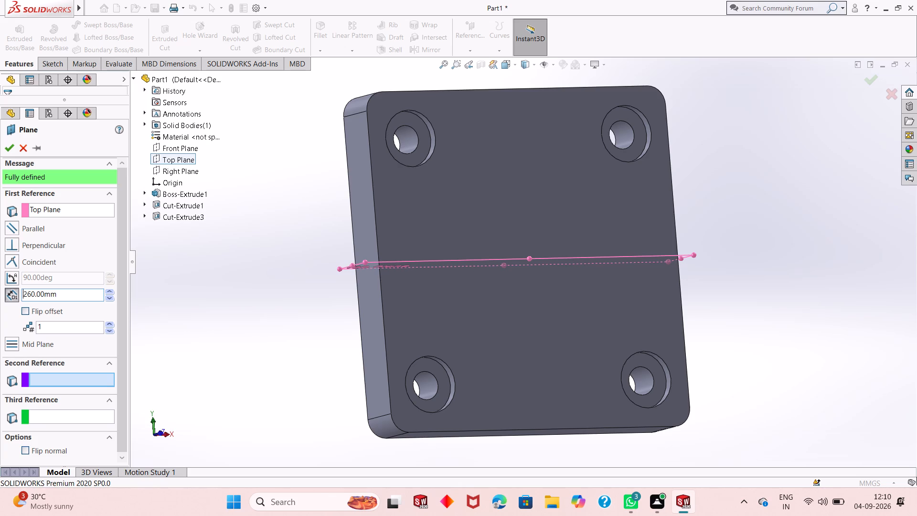
click(66, 299)
double_click(66, 299)
scroll(542, 292, up, 5)
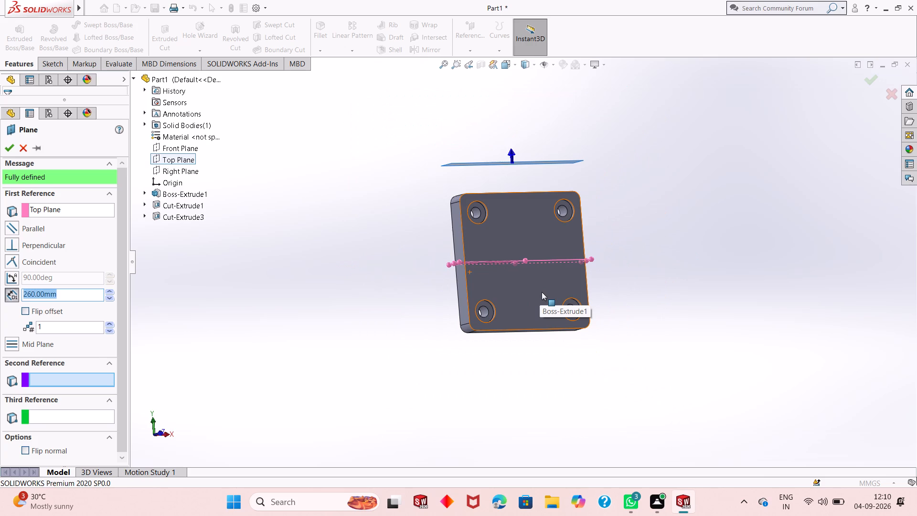
middle_drag(540, 257, 508, 302)
middle_drag(535, 217, 566, 257)
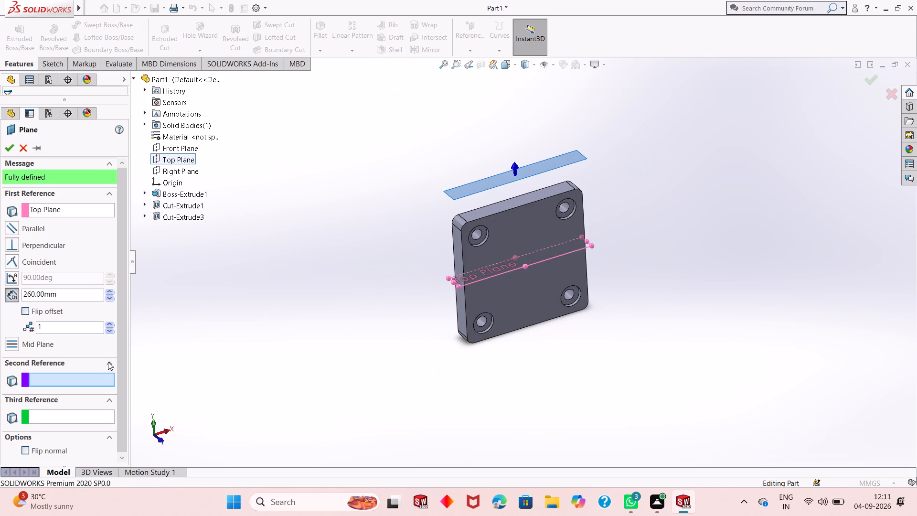
scroll(103, 402, down, 3)
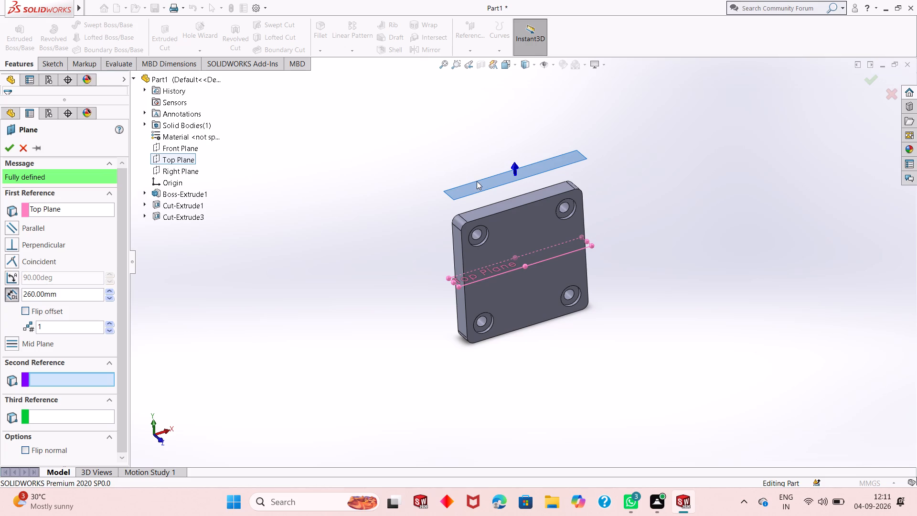
middle_drag(535, 215, 602, 207)
scroll(602, 207, down, 1)
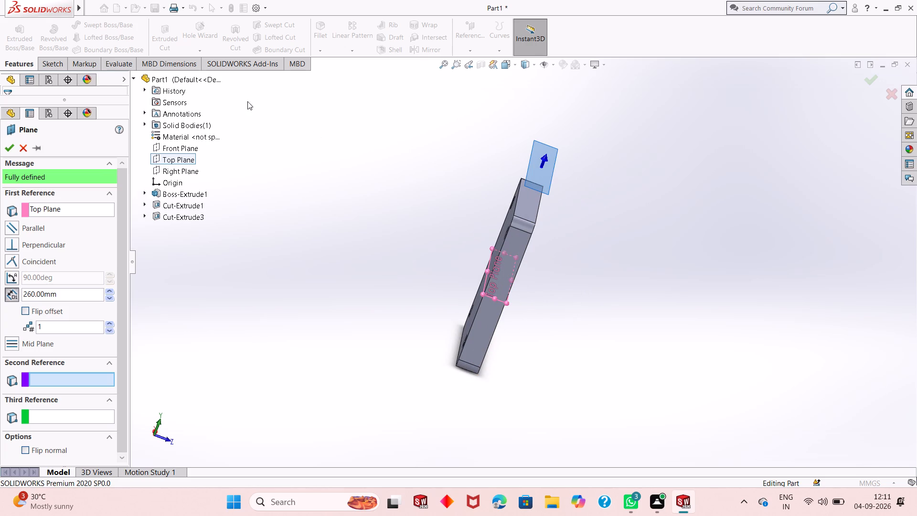
middle_drag(591, 247, 580, 225)
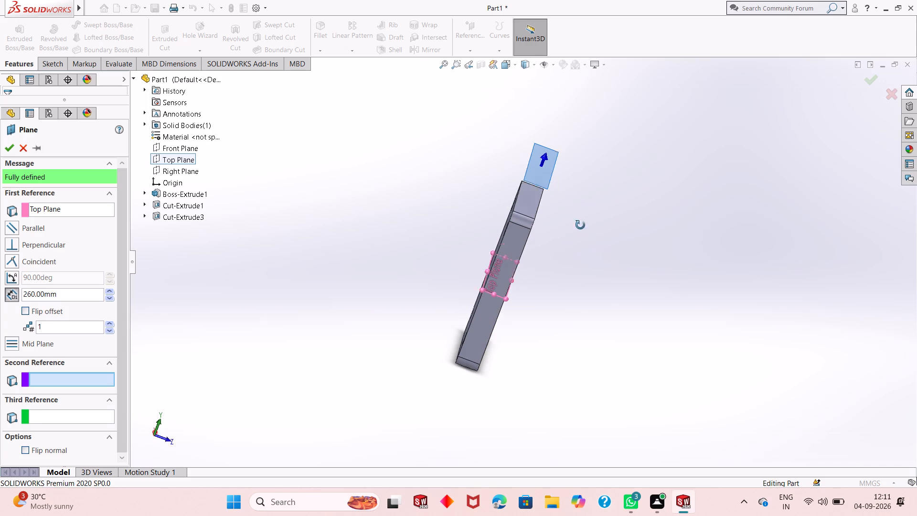
middle_drag(580, 225, 532, 199)
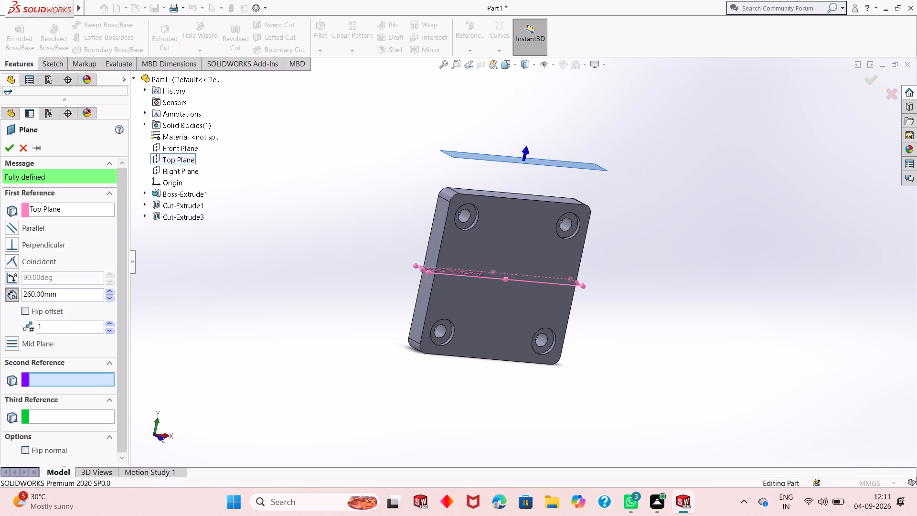
Set the reference plane's offset from Top Plane to 410 mm and create the plane.
double_click(71, 293)
text(410)
key(Return)
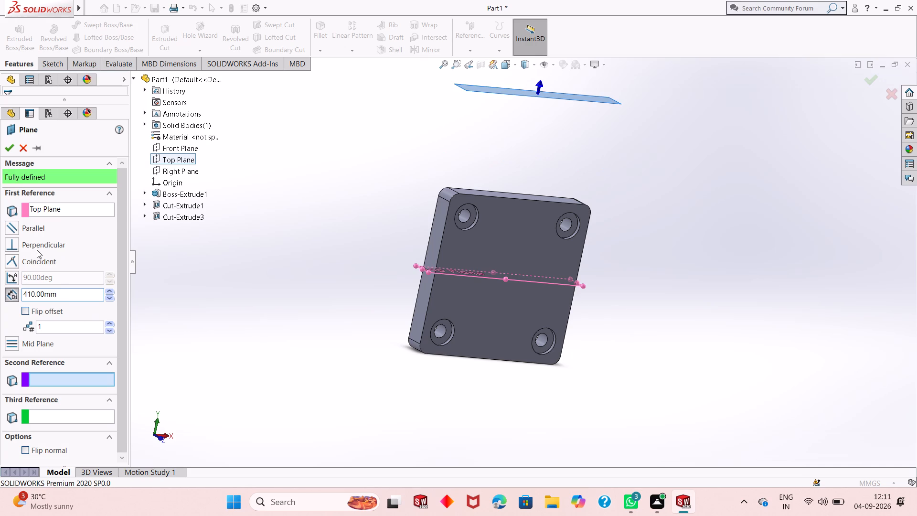
click(7, 148)
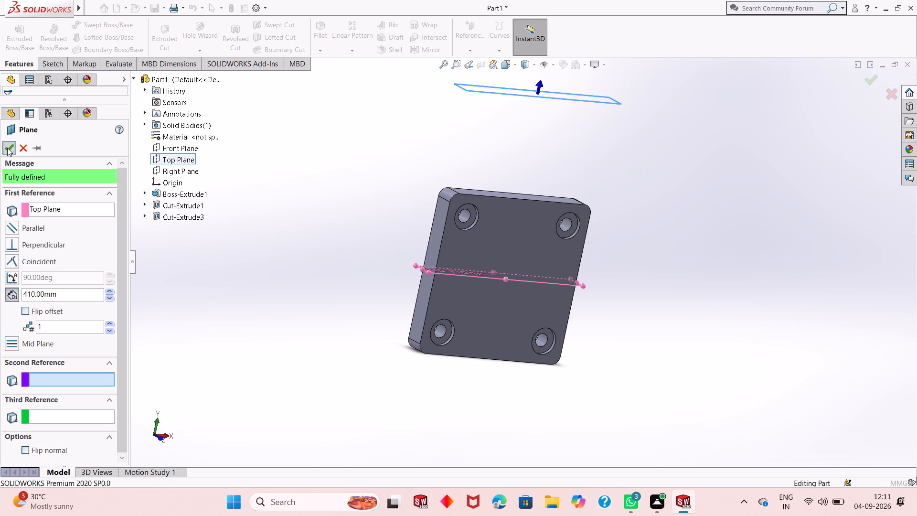
Open a new sketch on the new offset plane and view it face-on.
middle_drag(628, 290, 599, 408)
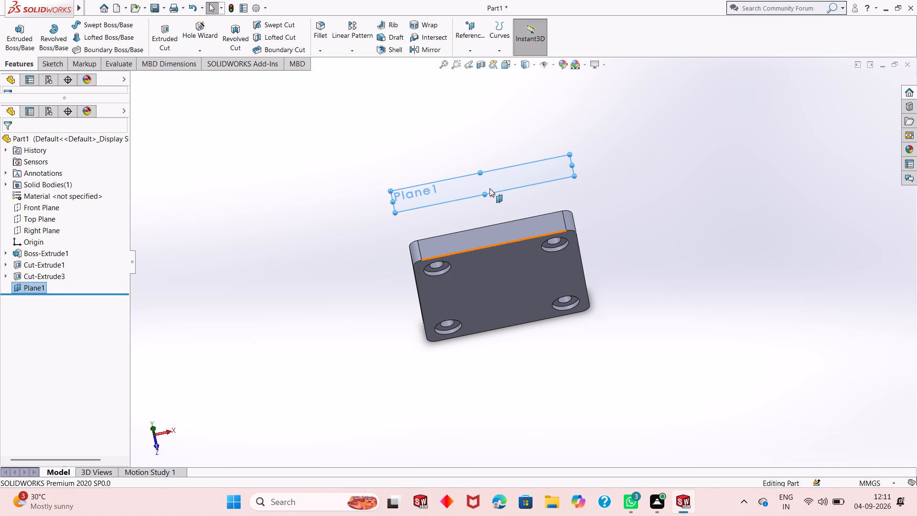
click(518, 180)
click(557, 151)
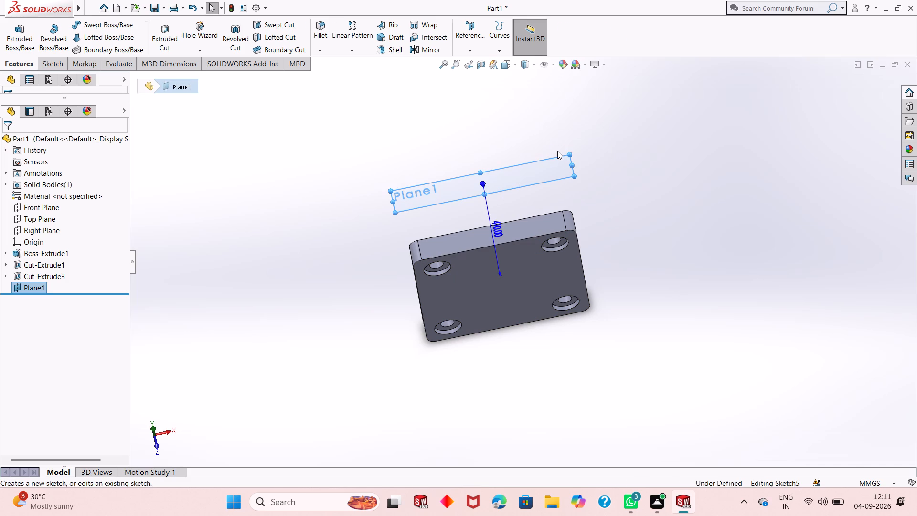
middle_drag(566, 196, 554, 143)
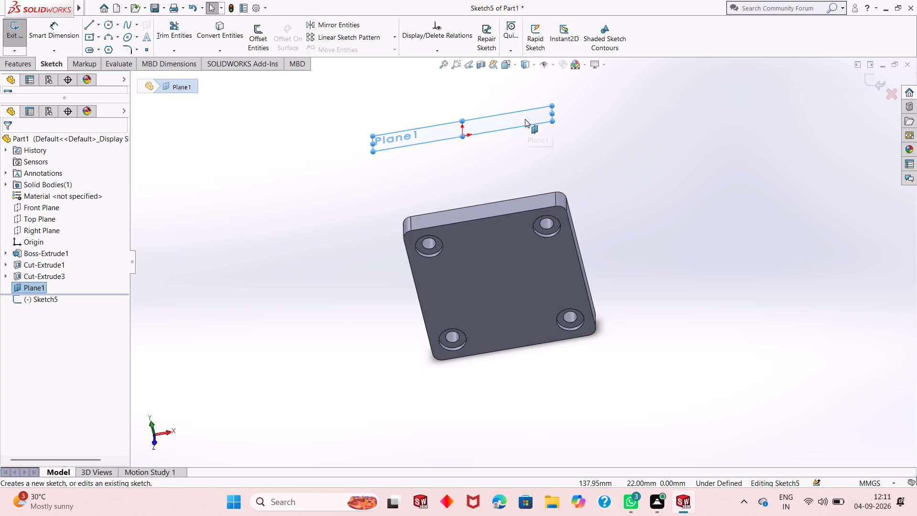
key(ctrl+8)
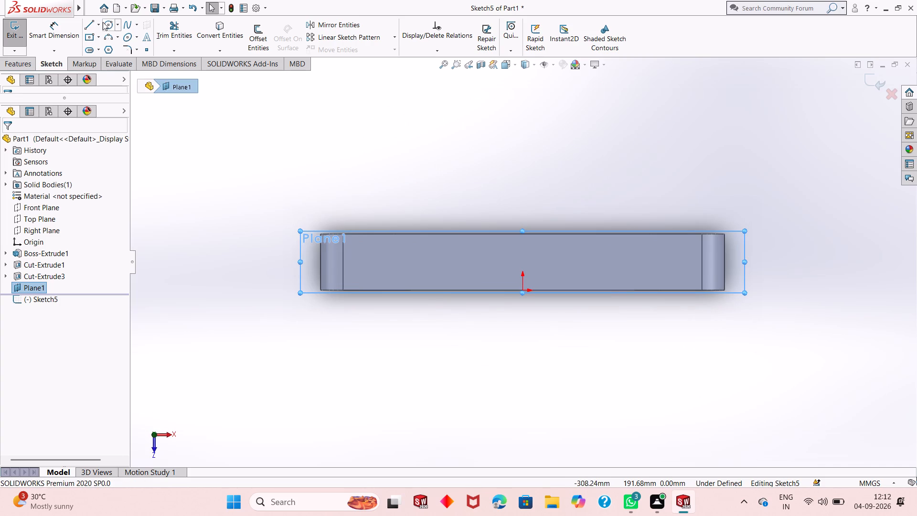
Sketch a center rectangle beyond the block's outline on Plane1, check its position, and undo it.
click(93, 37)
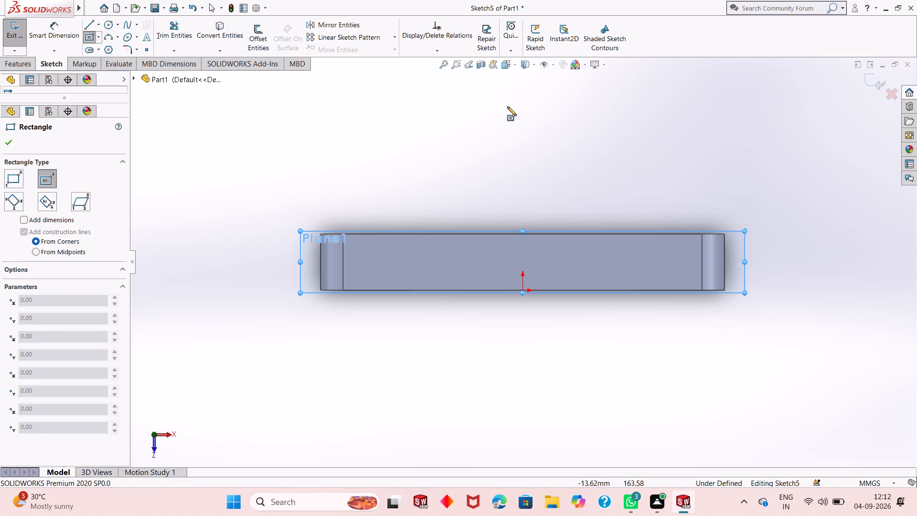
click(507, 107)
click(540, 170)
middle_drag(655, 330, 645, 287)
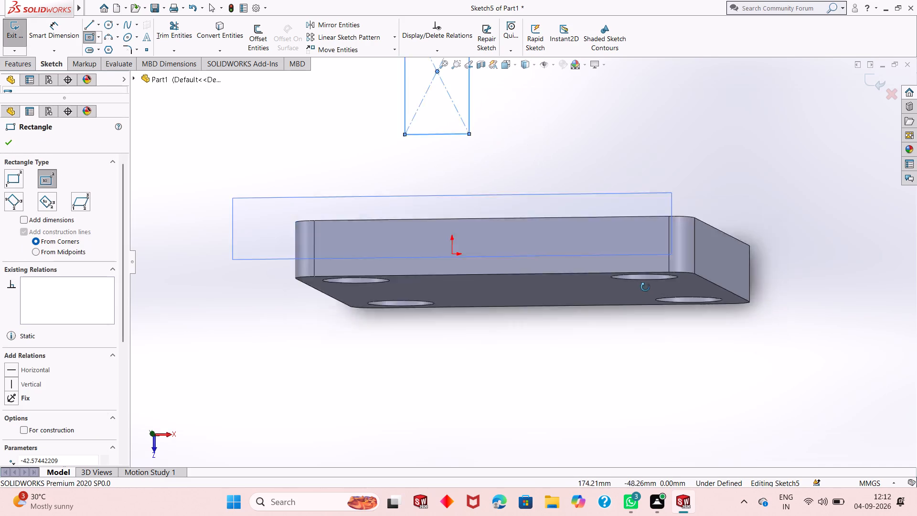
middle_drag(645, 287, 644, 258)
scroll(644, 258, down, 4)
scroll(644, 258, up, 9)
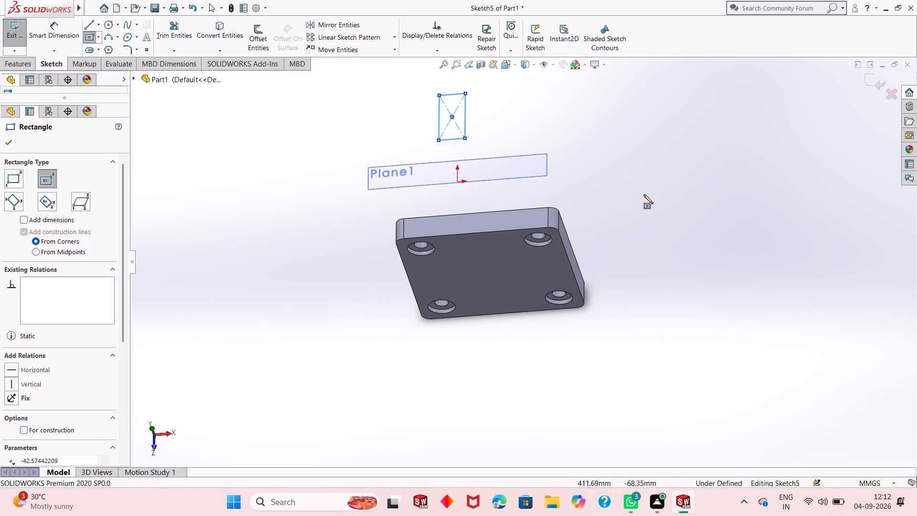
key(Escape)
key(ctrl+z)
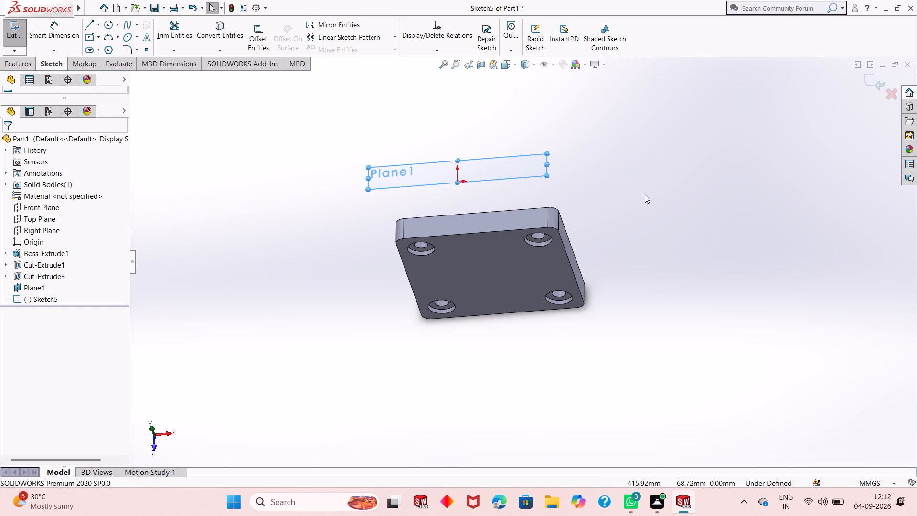
Sketch a center rectangle about 212 by 129 mm on Plane1, centred vertically above the origin at about 218 mm.
key(ctrl+8)
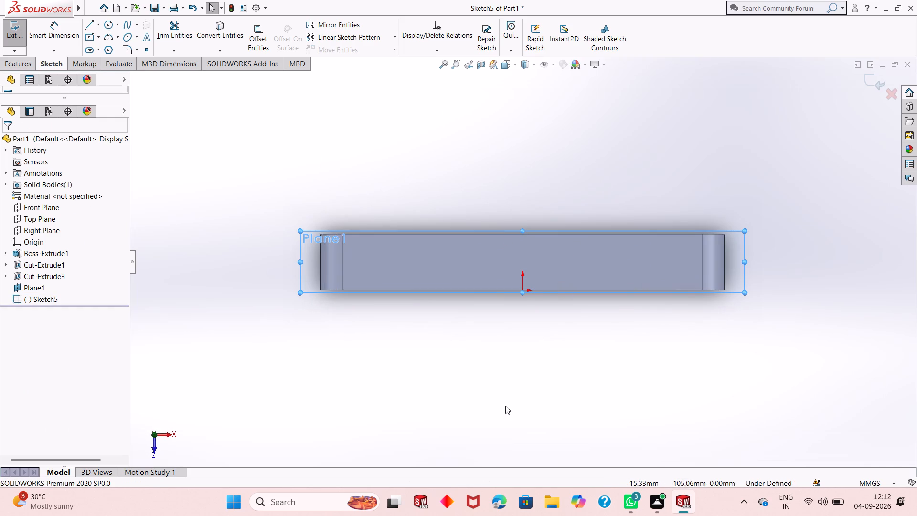
scroll(505, 405, up, 4)
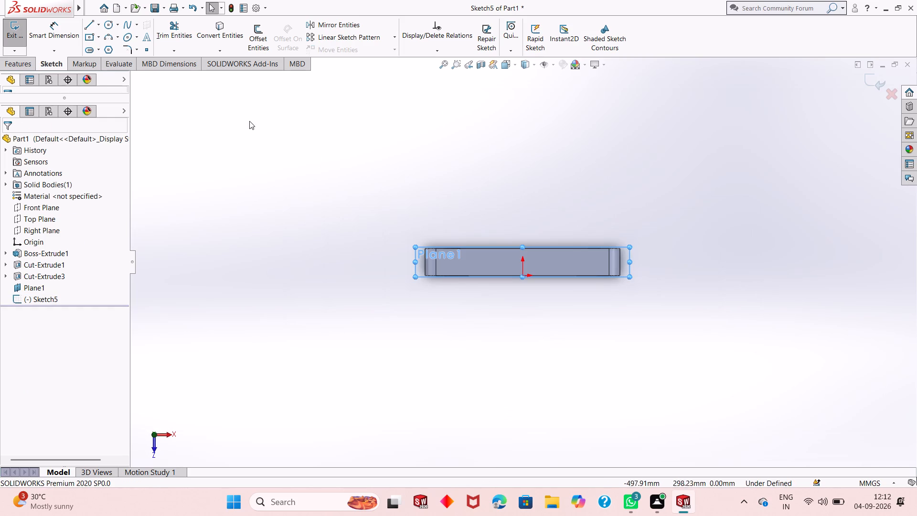
click(99, 36)
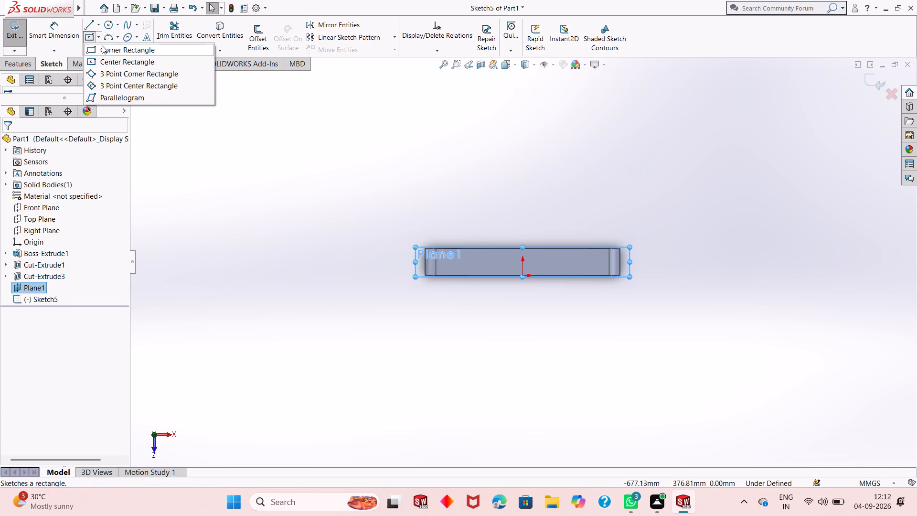
click(107, 59)
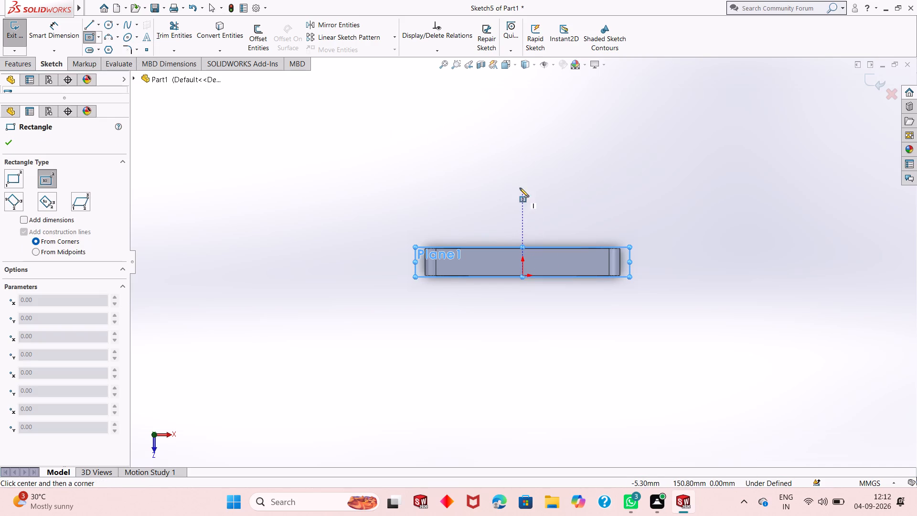
drag(521, 158, 580, 123)
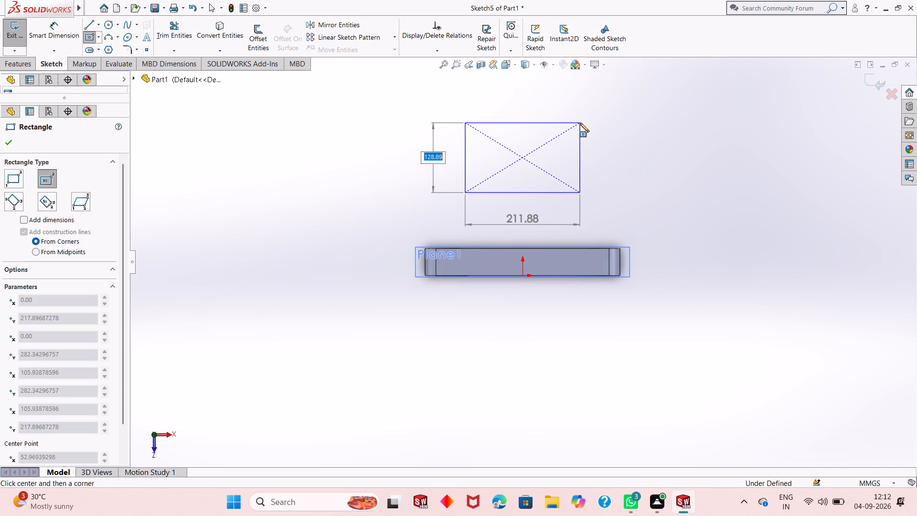
click(580, 123)
key(Escape)
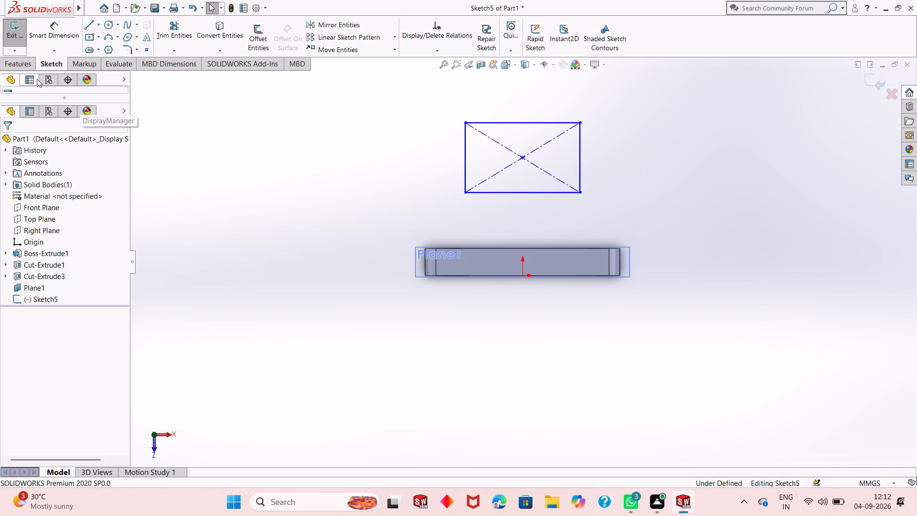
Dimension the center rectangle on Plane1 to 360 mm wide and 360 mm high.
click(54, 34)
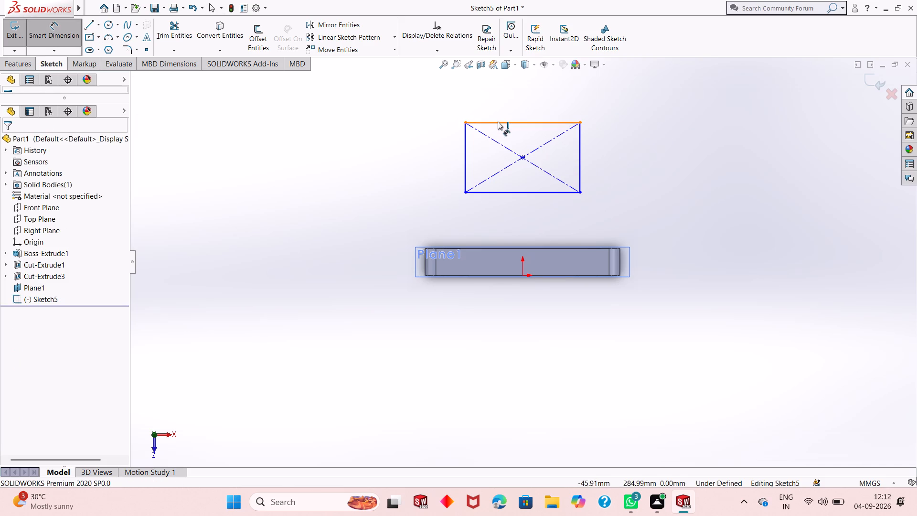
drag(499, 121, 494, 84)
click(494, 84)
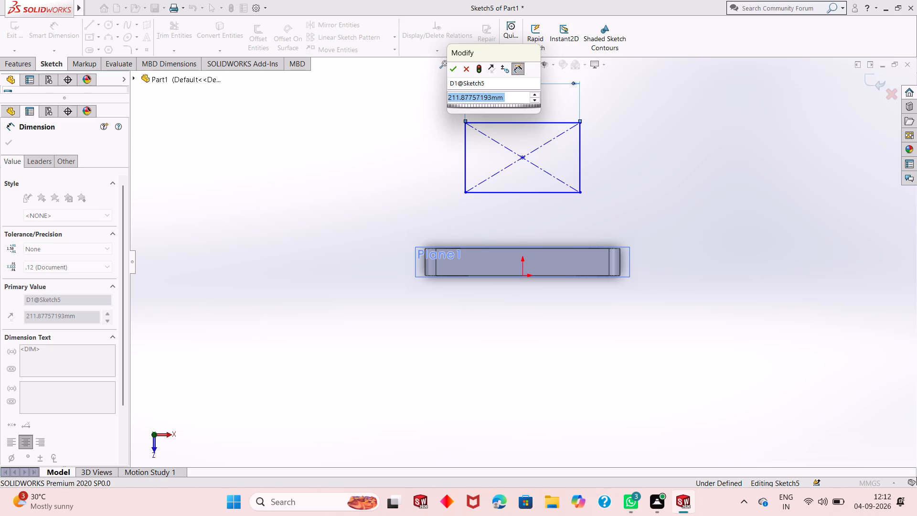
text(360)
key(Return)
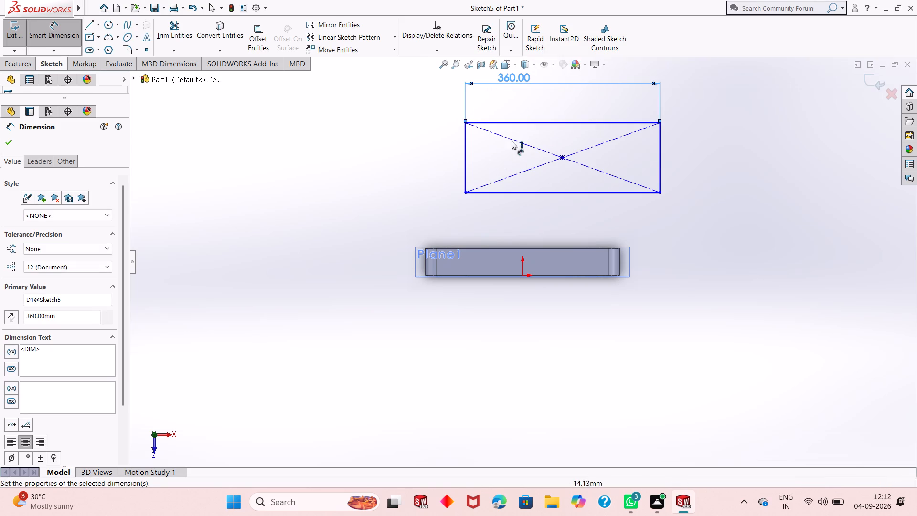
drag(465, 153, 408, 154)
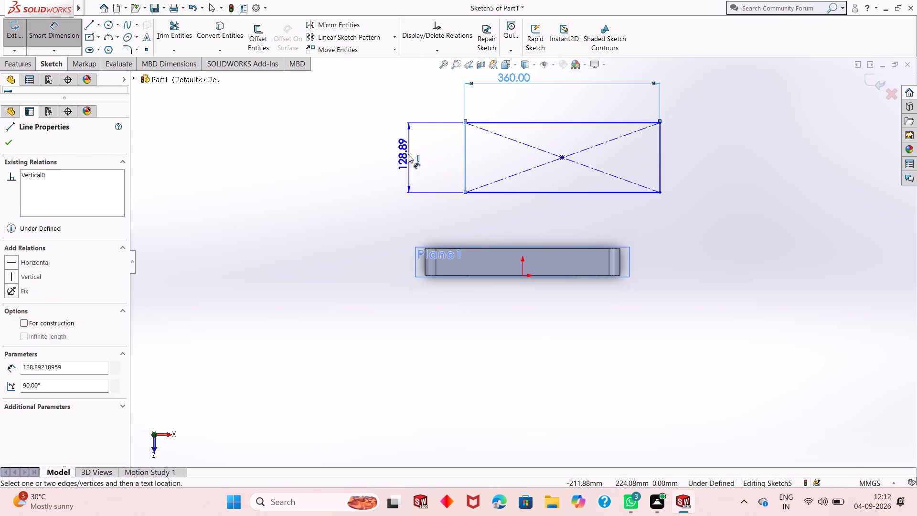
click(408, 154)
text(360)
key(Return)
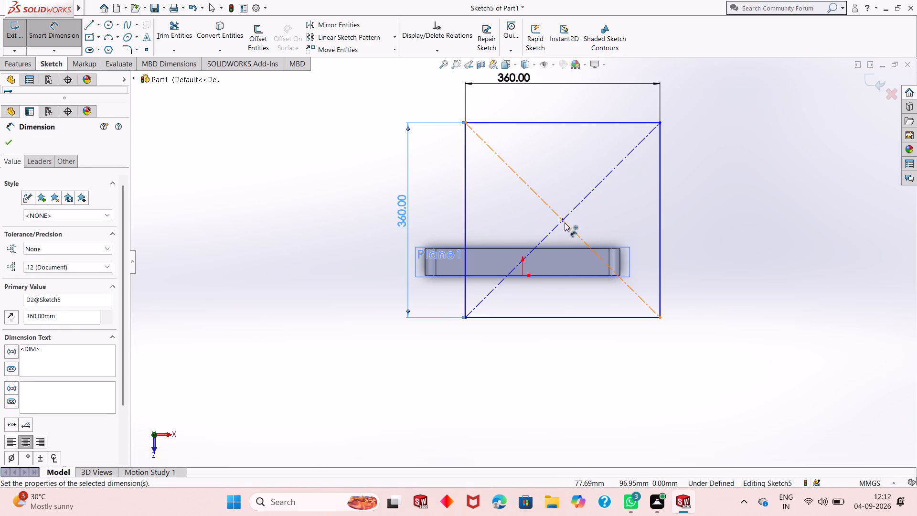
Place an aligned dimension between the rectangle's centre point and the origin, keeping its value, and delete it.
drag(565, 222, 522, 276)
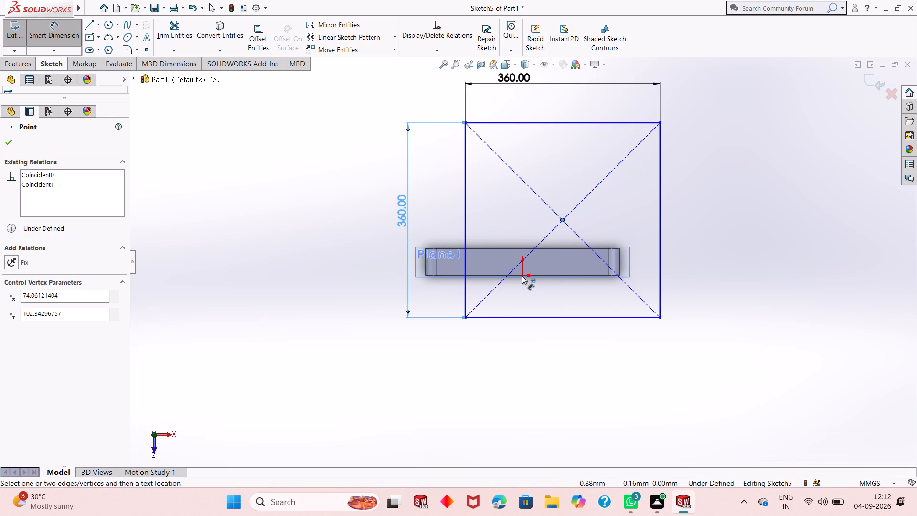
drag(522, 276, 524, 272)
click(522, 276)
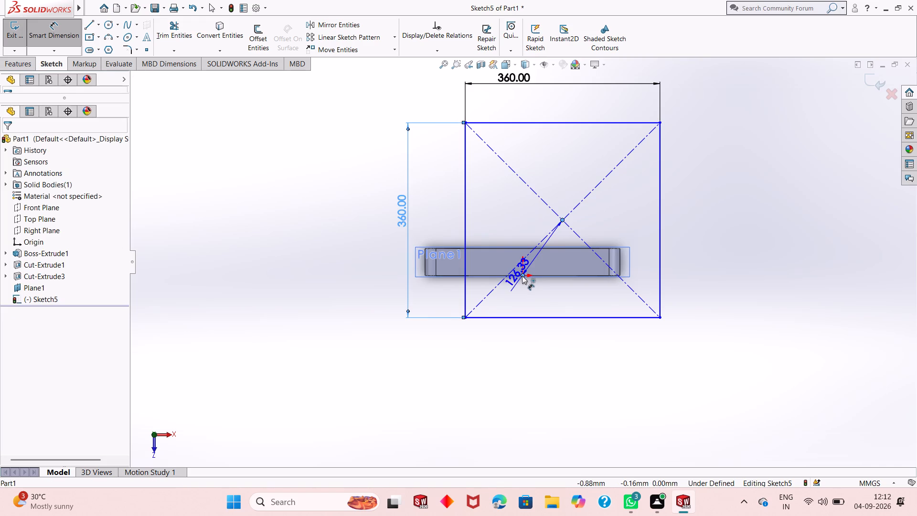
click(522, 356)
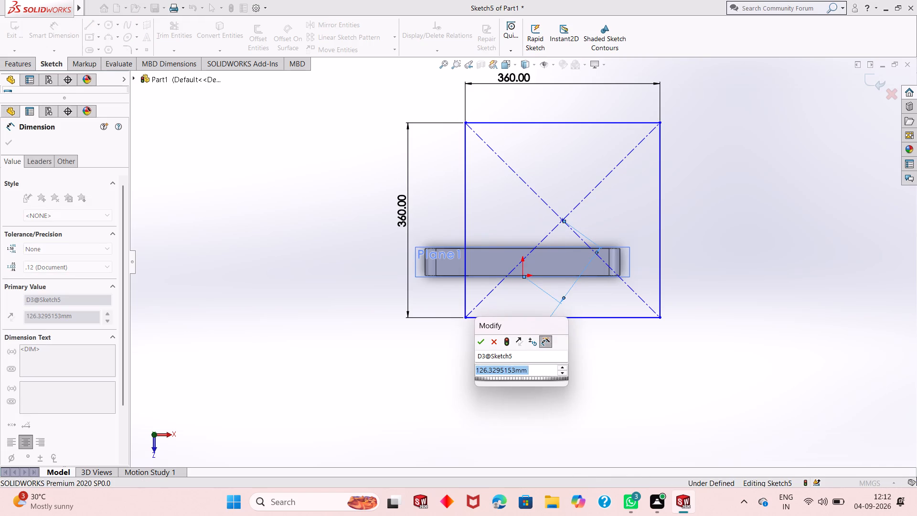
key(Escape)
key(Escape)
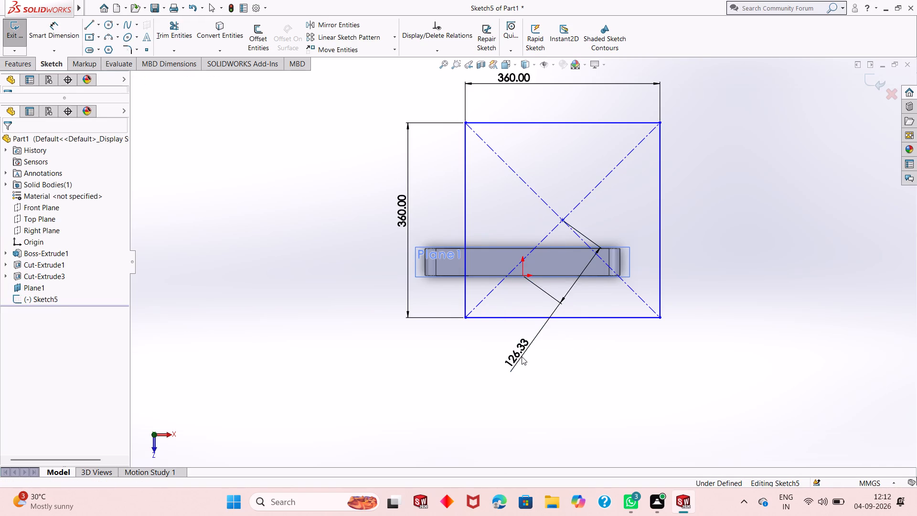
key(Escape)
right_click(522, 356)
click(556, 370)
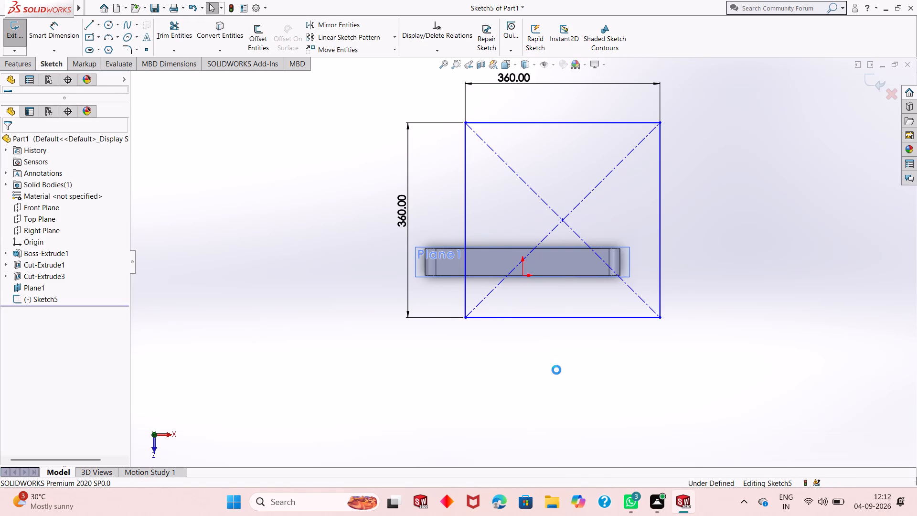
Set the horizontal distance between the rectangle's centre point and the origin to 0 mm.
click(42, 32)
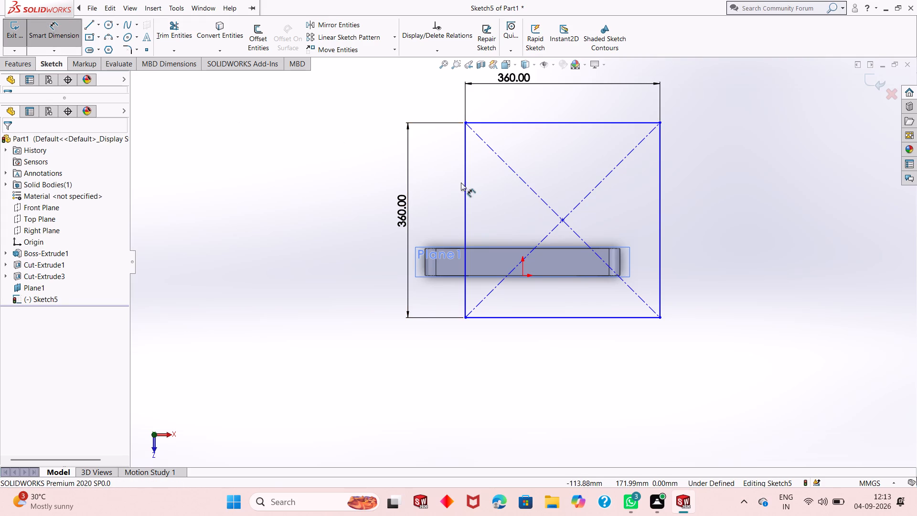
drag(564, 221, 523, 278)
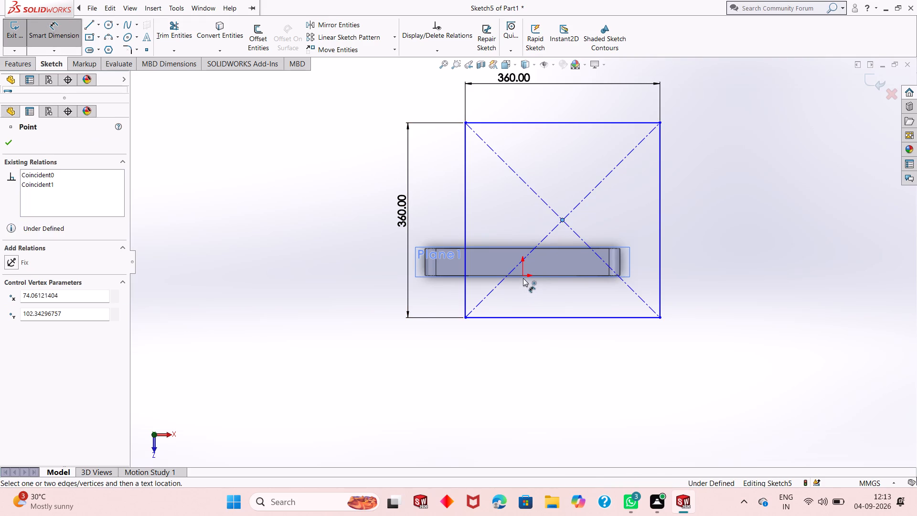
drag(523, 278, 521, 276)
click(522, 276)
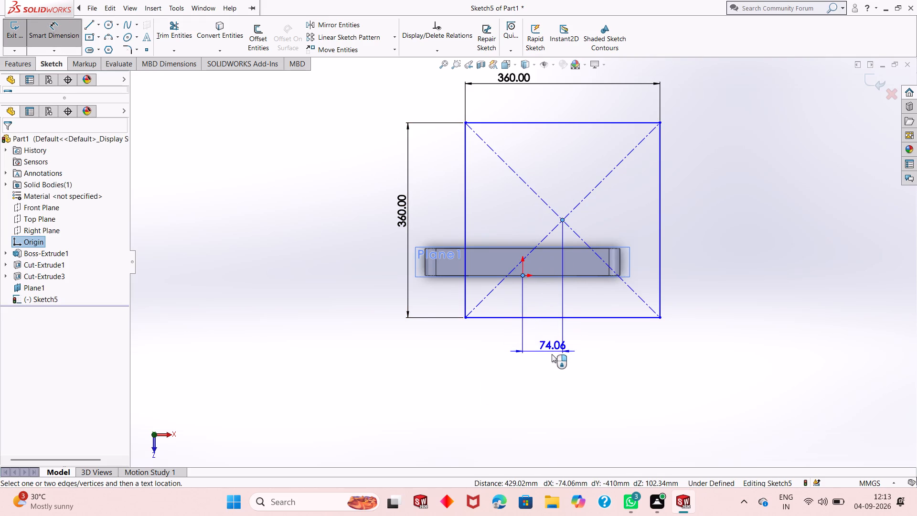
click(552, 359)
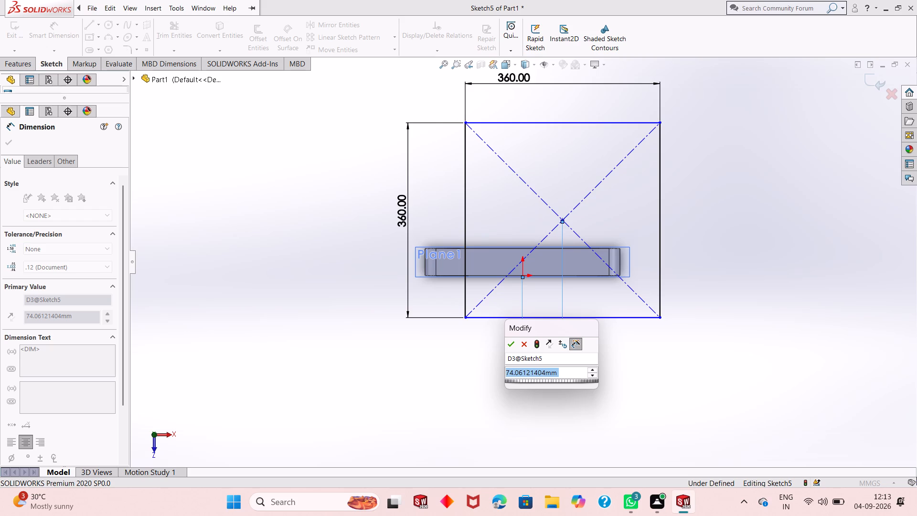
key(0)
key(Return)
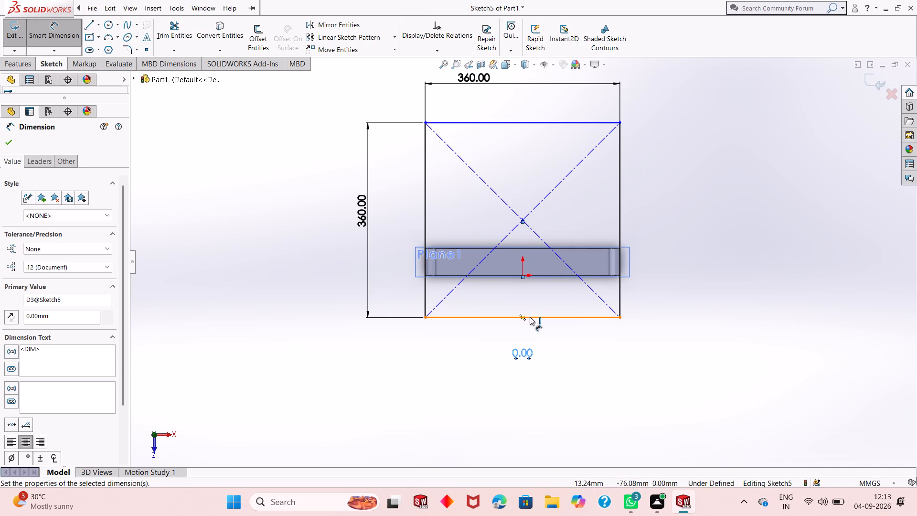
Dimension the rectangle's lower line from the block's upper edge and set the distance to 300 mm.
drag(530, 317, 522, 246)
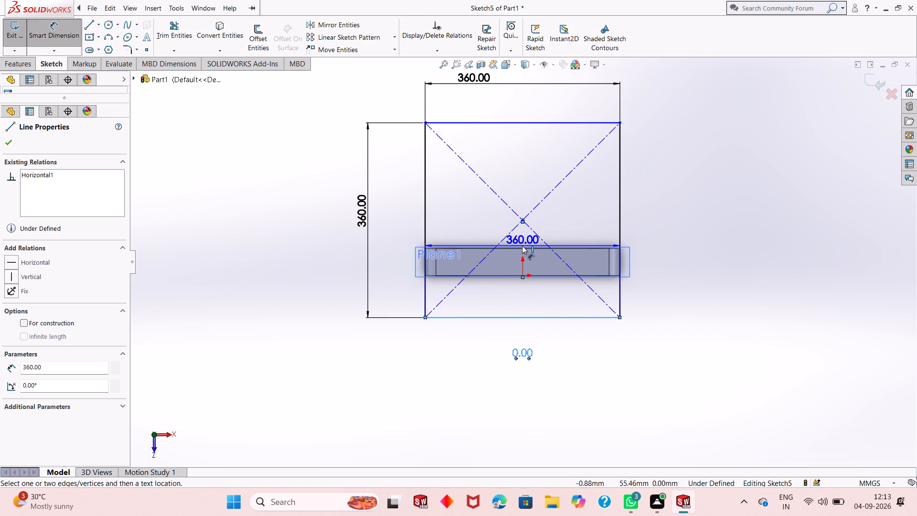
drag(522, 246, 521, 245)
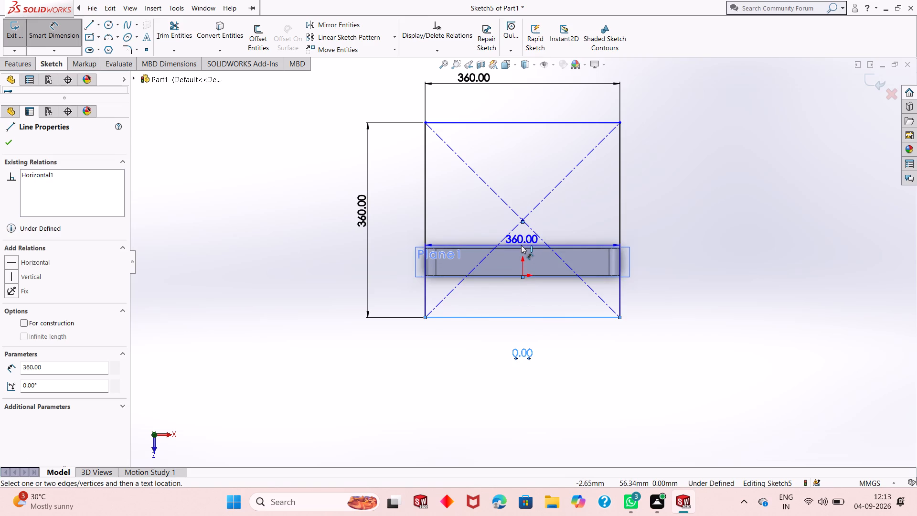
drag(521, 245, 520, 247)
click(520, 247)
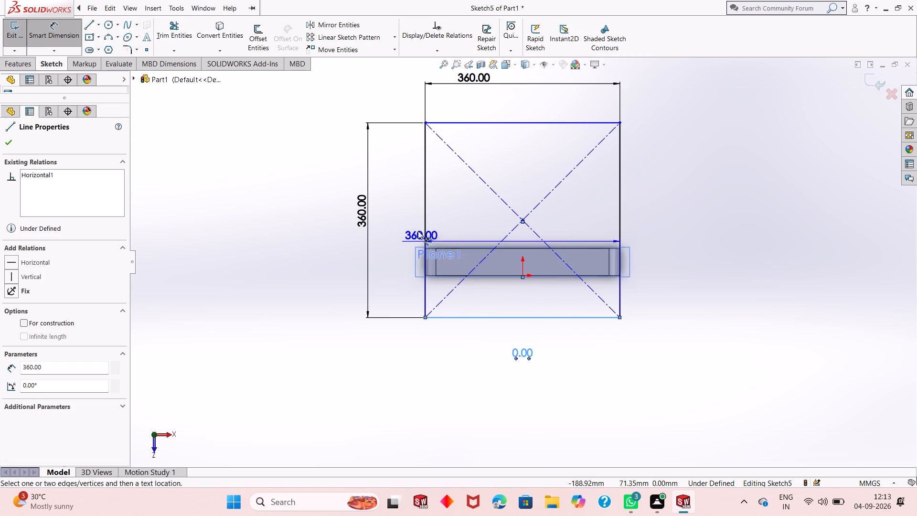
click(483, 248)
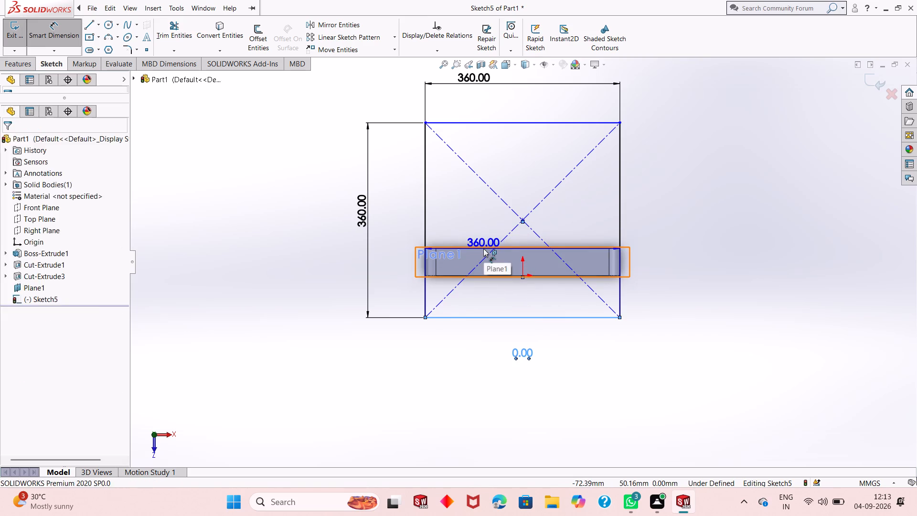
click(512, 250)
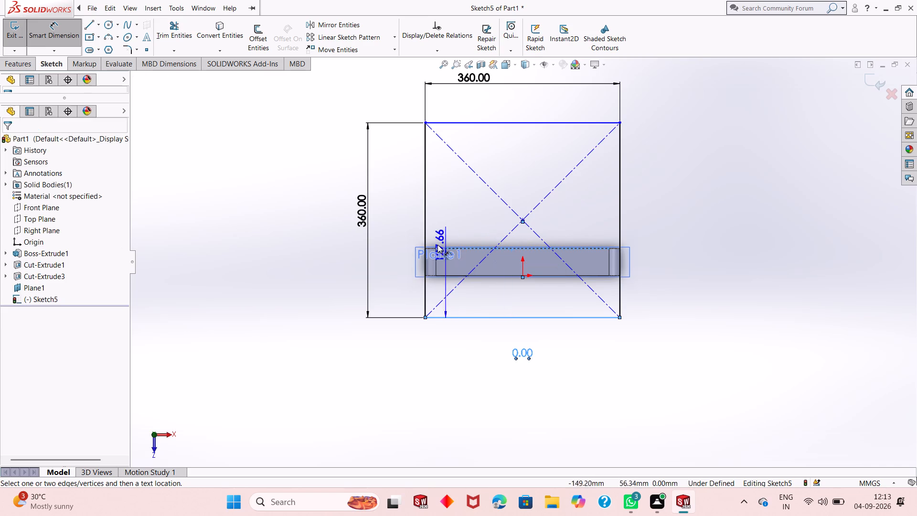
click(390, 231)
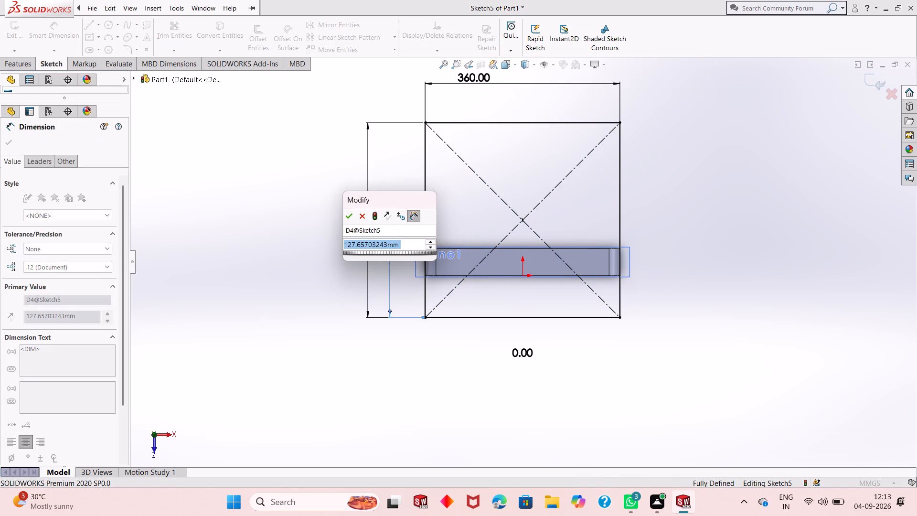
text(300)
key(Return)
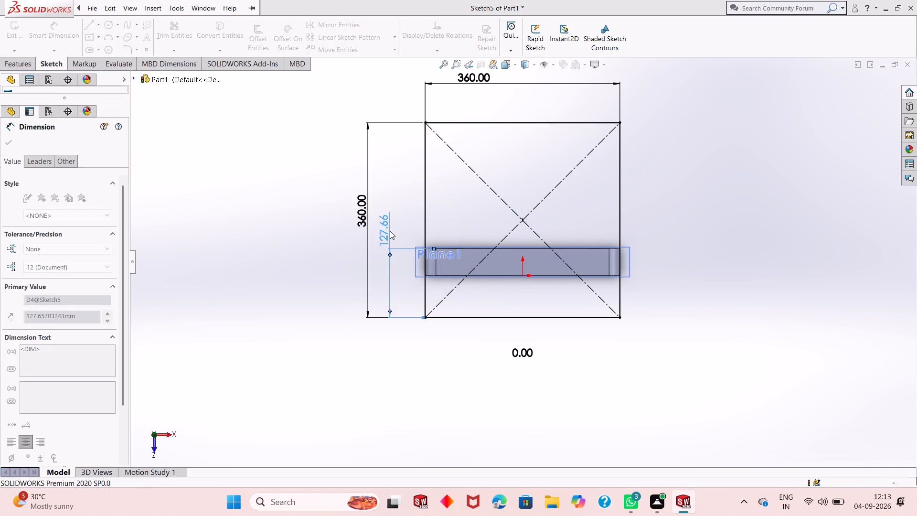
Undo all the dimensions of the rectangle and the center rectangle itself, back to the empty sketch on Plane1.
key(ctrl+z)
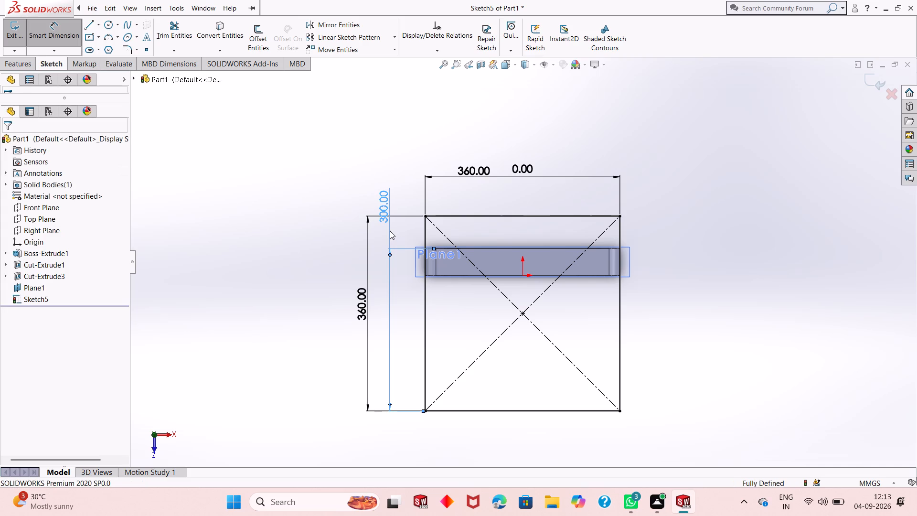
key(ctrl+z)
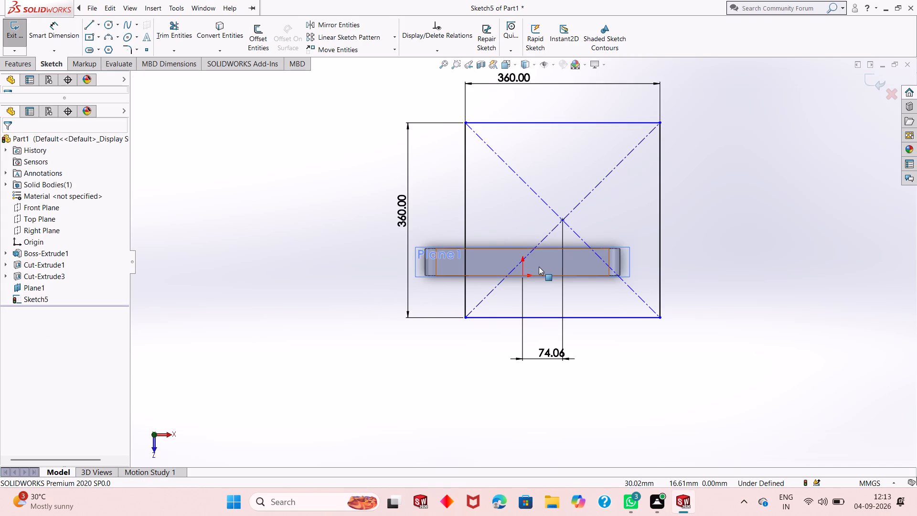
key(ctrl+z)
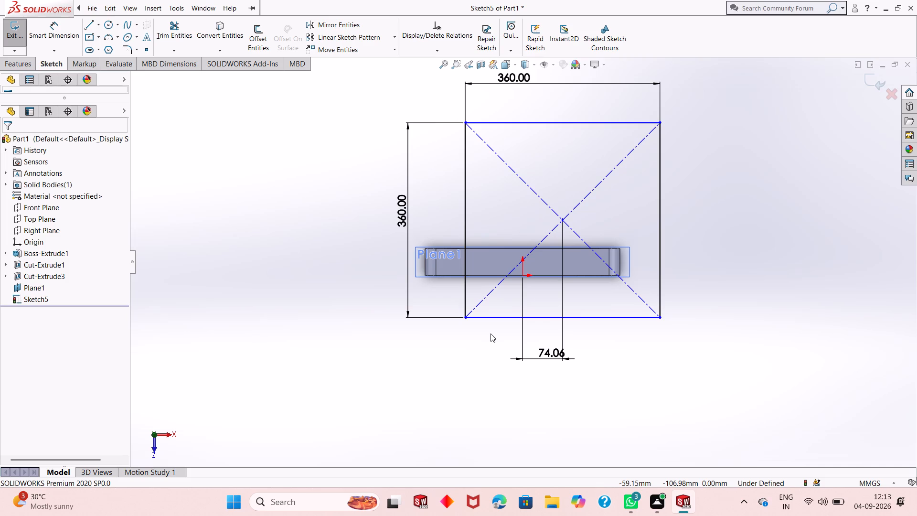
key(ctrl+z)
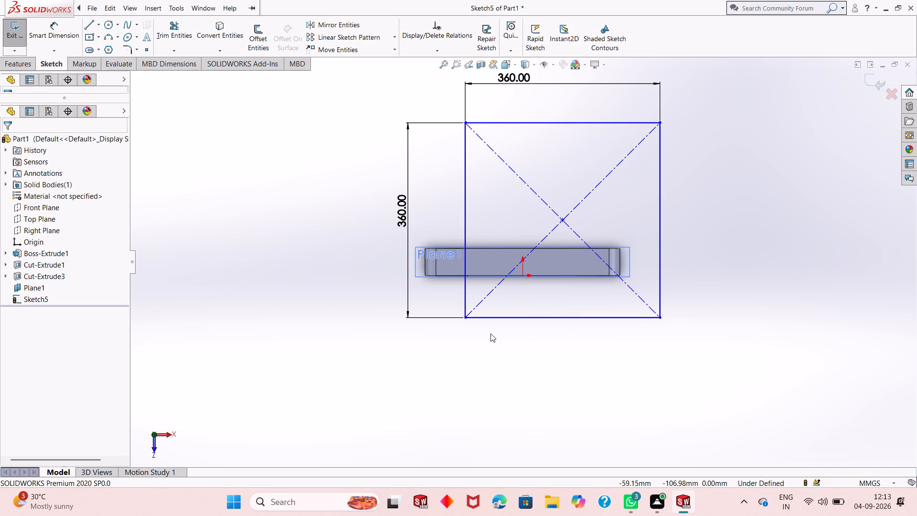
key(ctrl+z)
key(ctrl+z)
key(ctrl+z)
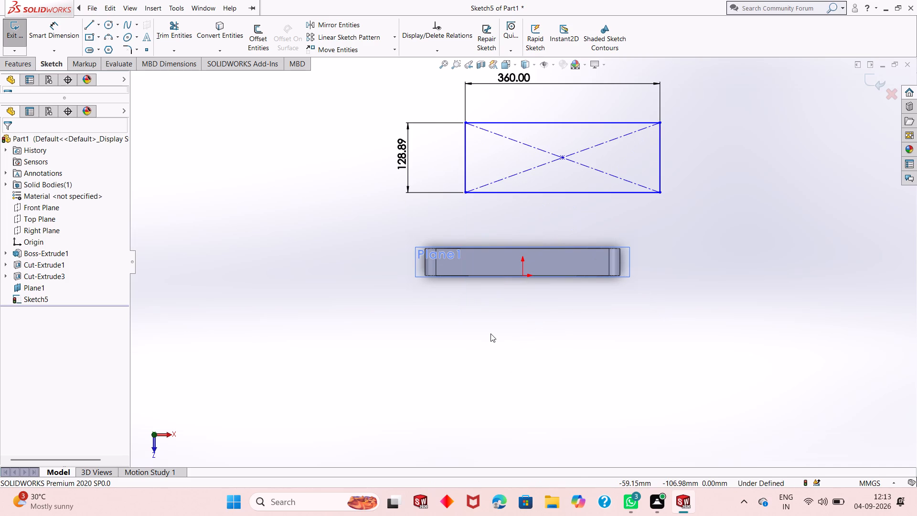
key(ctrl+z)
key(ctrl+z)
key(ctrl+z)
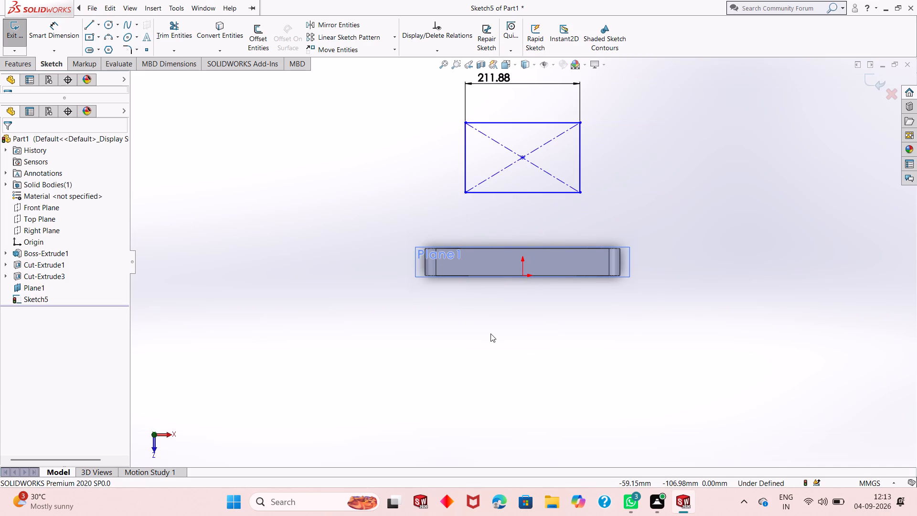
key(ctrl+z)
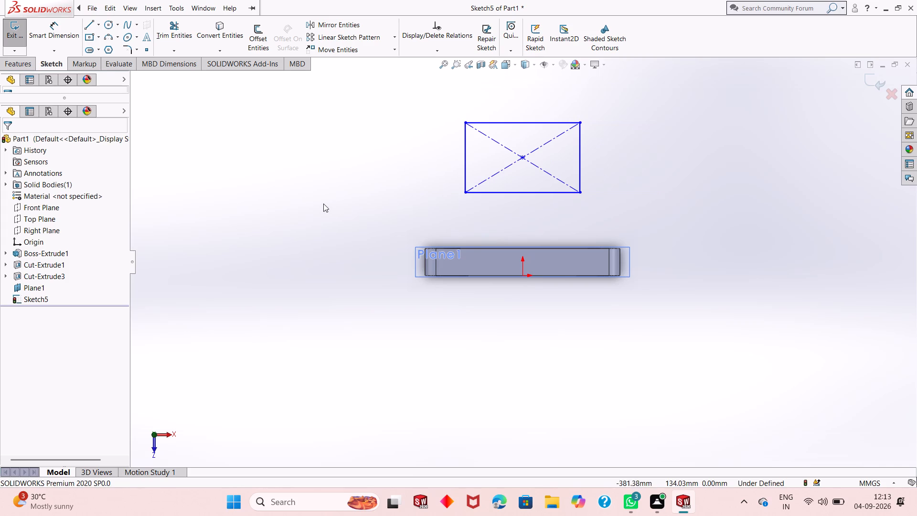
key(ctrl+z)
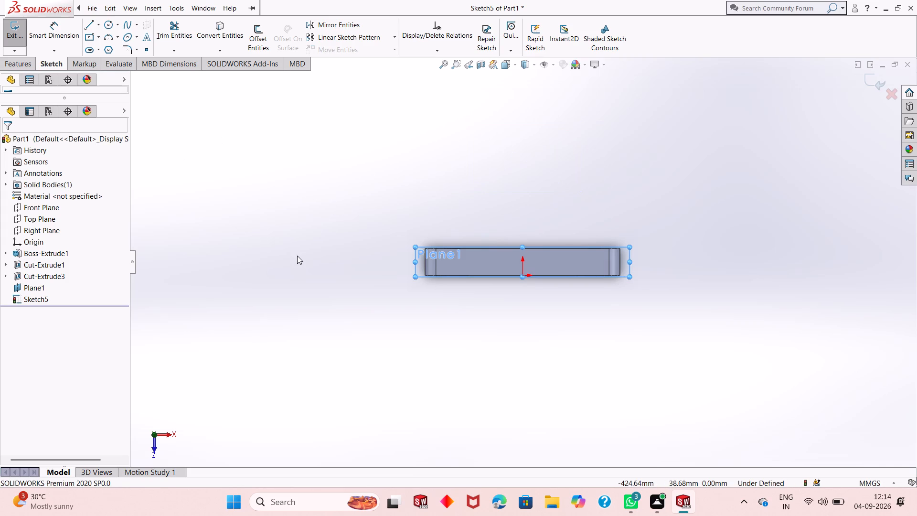
Sketch a larger center rectangle about 512 mm wide on Plane1, centred vertically above the origin at about 612 mm.
scroll(372, 331, down, 3)
scroll(372, 331, up, 7)
scroll(698, 122, down, 1)
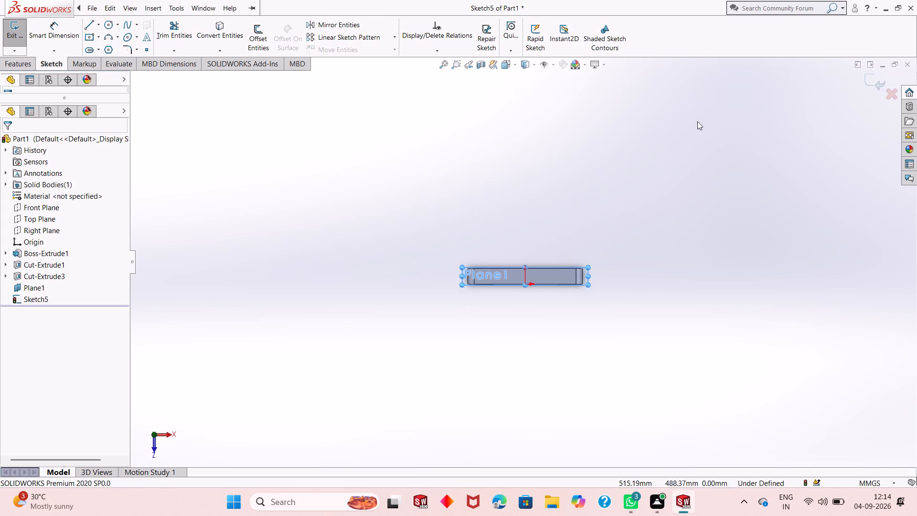
click(89, 38)
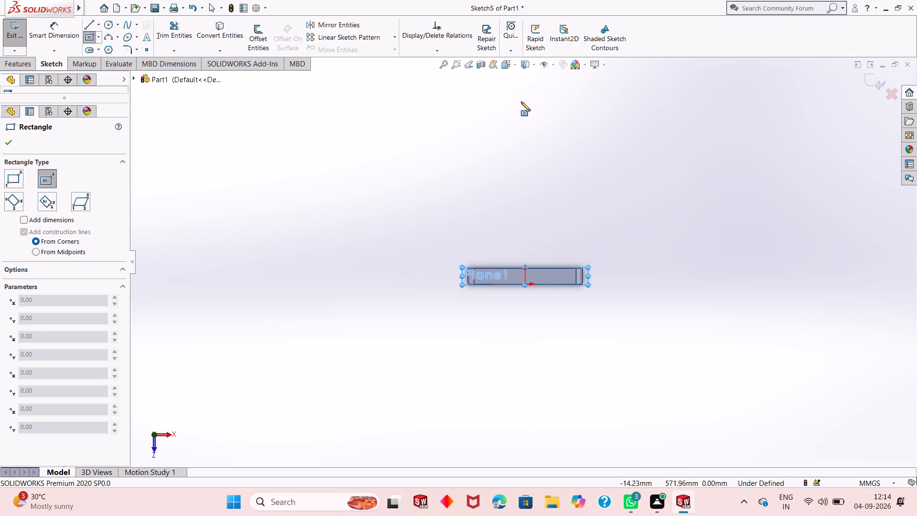
click(522, 89)
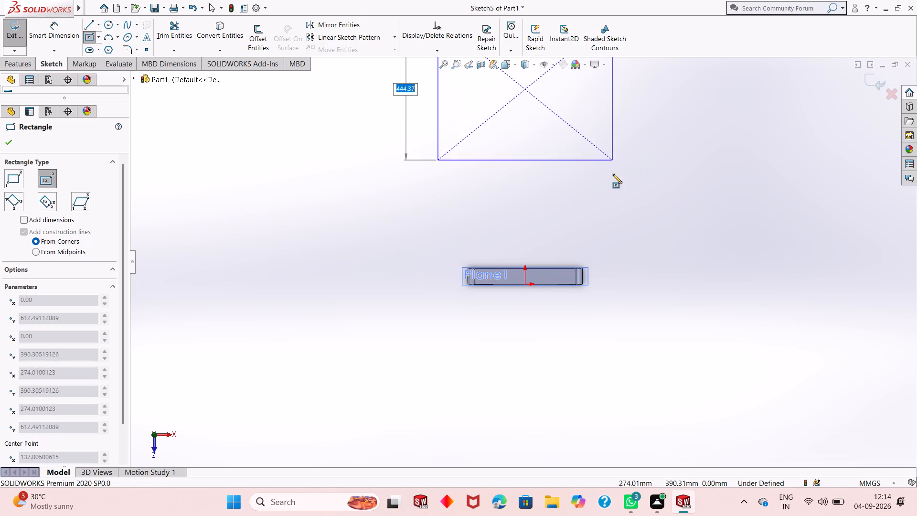
click(607, 173)
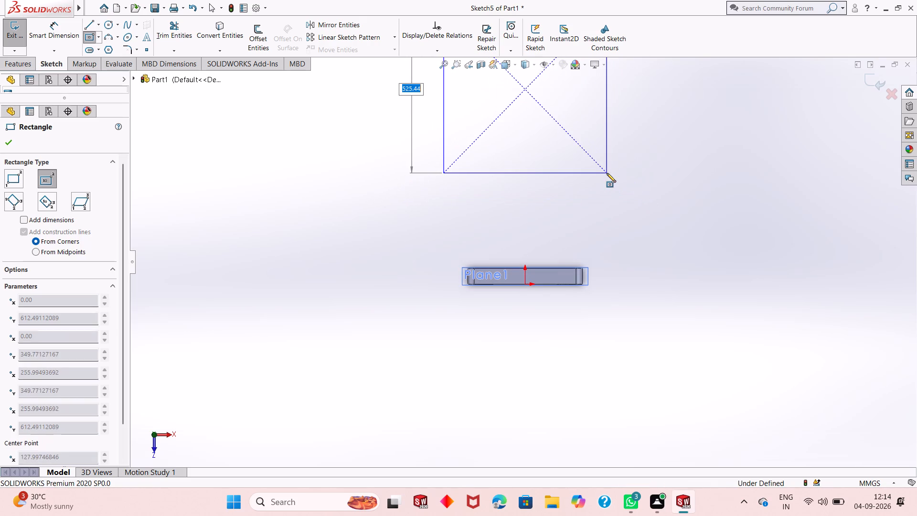
key(Escape)
Dimension the center rectangle's height and width on Plane1, setting both to 360 mm.
click(63, 43)
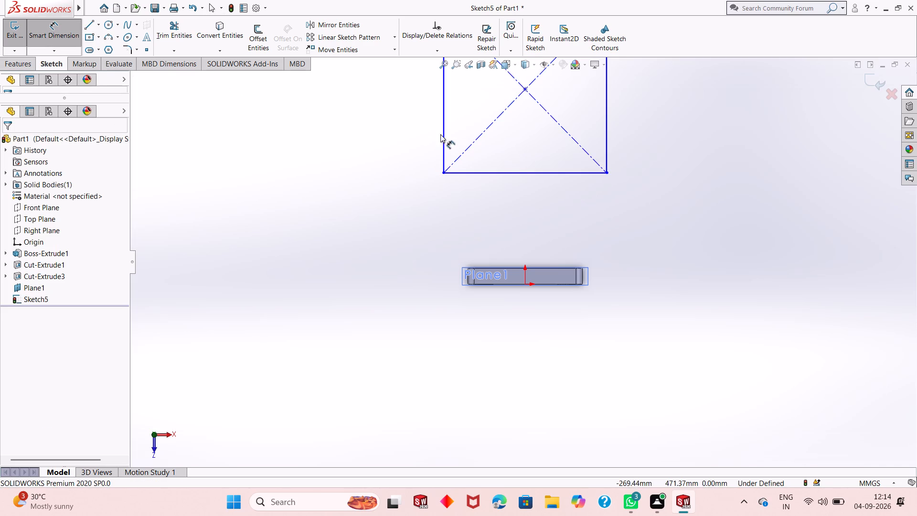
drag(445, 138, 406, 149)
click(406, 149)
text(360)
key(Return)
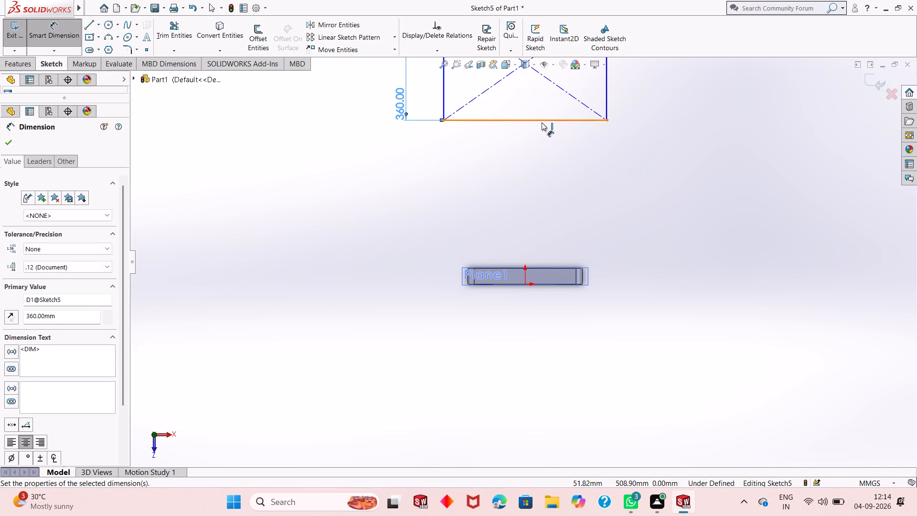
click(542, 122)
click(543, 164)
text(360)
key(Return)
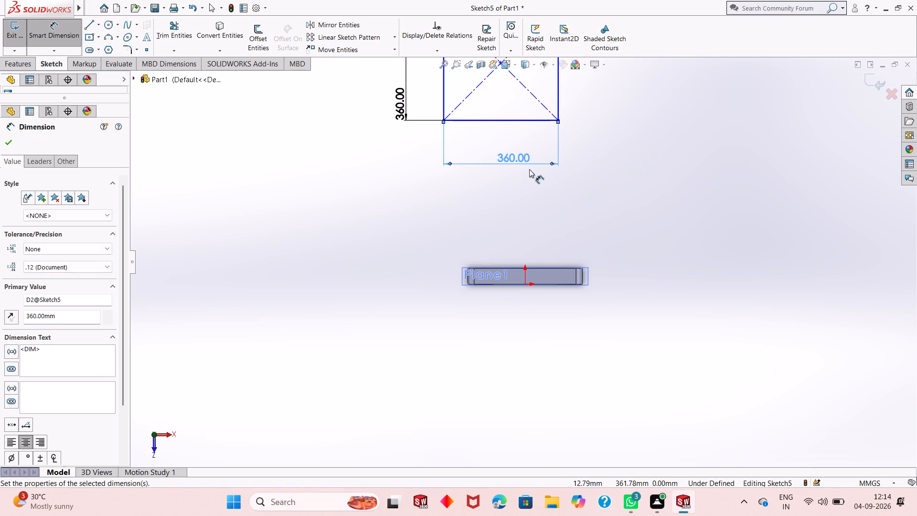
Dimension the horizontal distance between the rectangle's centre point and the origin and set it to 0 mm.
ctrl+scroll(529, 169, down, 1)
ctrl+scroll(529, 169, up, 2)
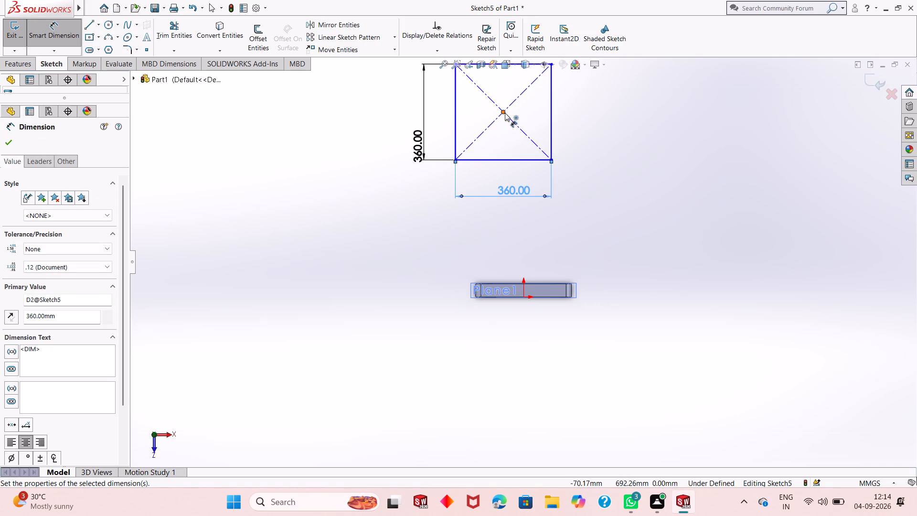
drag(505, 113, 523, 297)
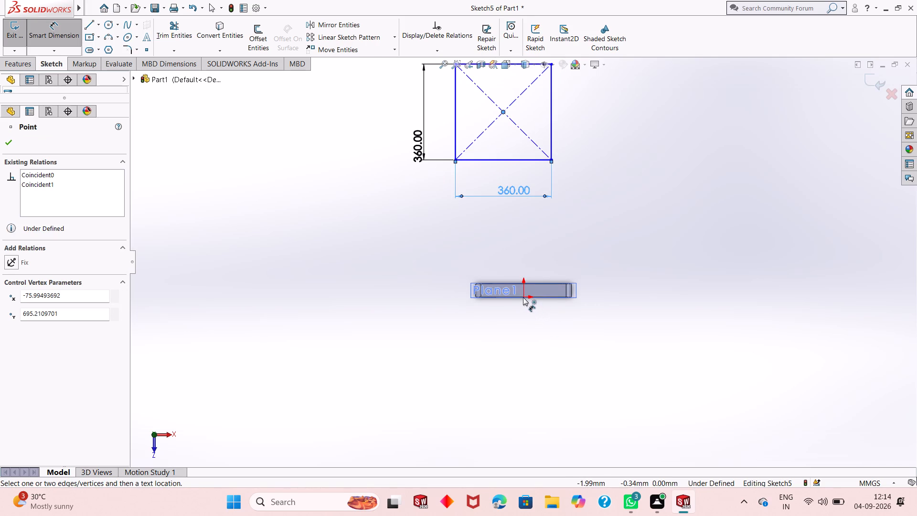
click(522, 299)
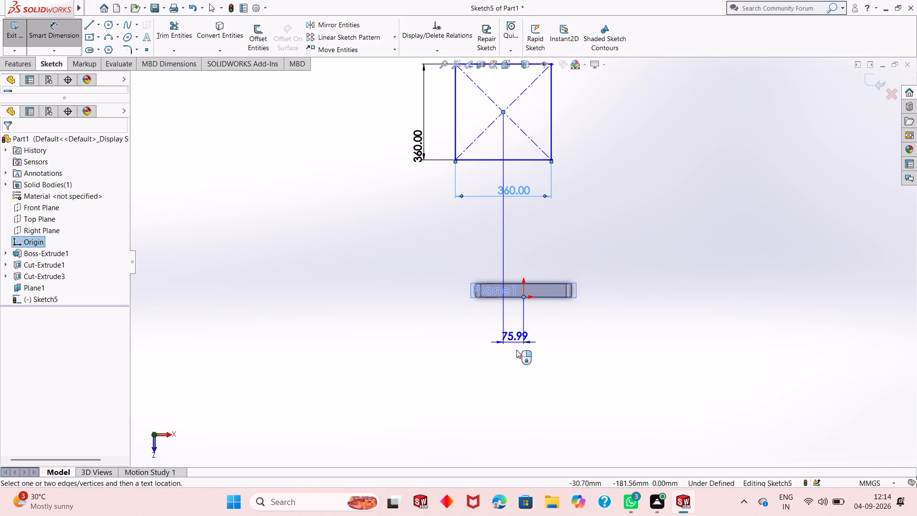
click(520, 360)
key(0)
key(Return)
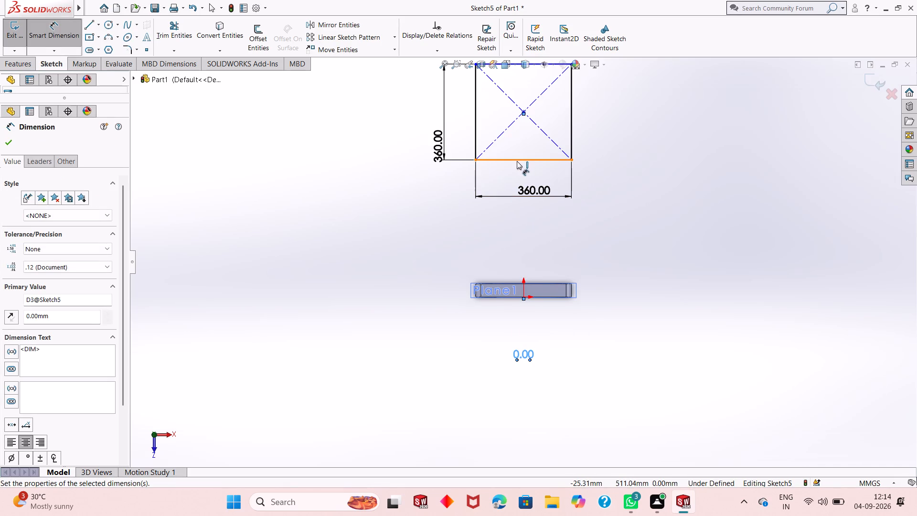
Dimension the rectangle's lower line from the existing block's upper edge and set the distance to 300 mm.
drag(517, 161, 519, 283)
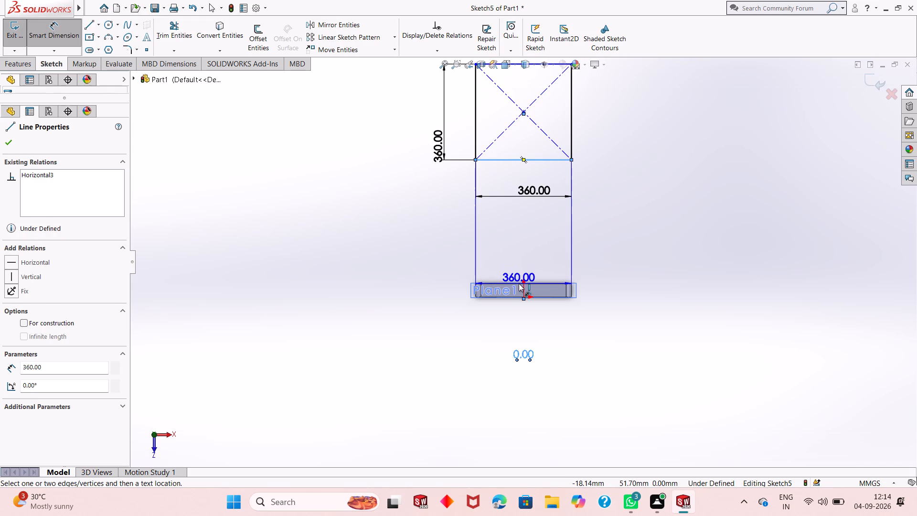
click(519, 283)
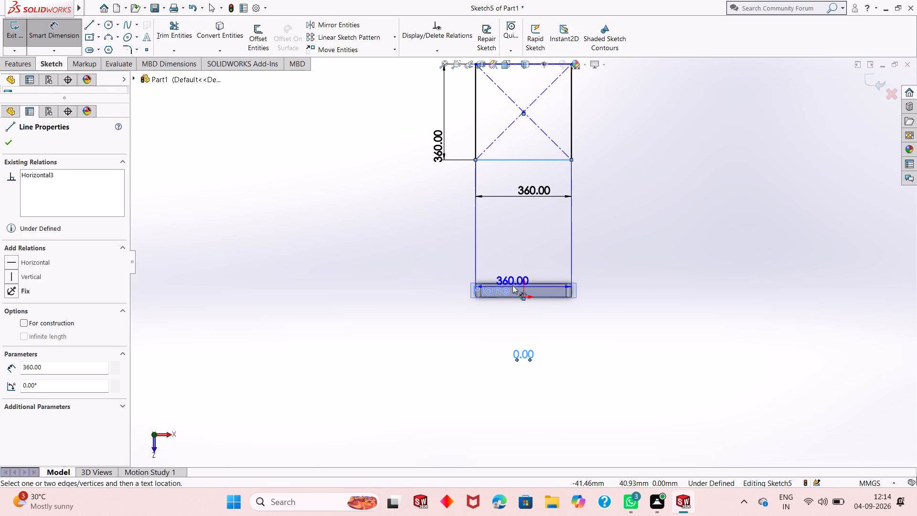
ctrl+scroll(513, 284, down, 4)
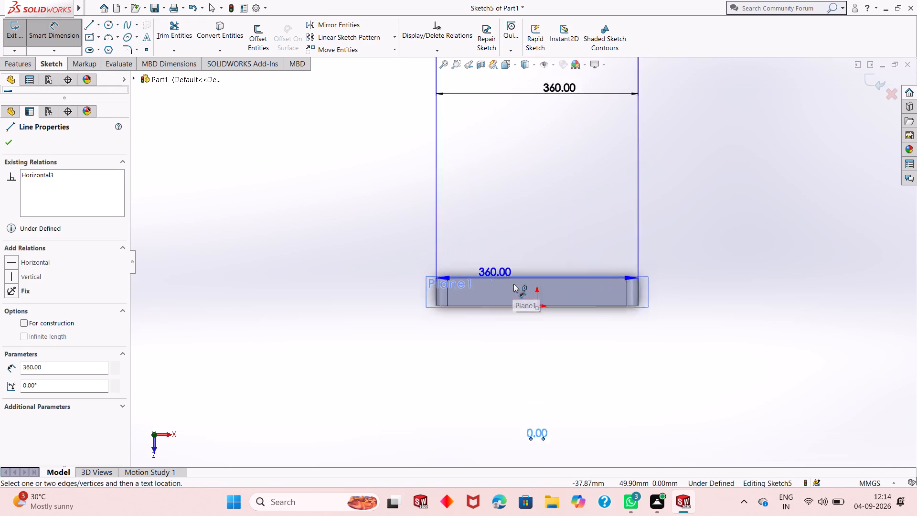
ctrl+scroll(513, 284, down, 1)
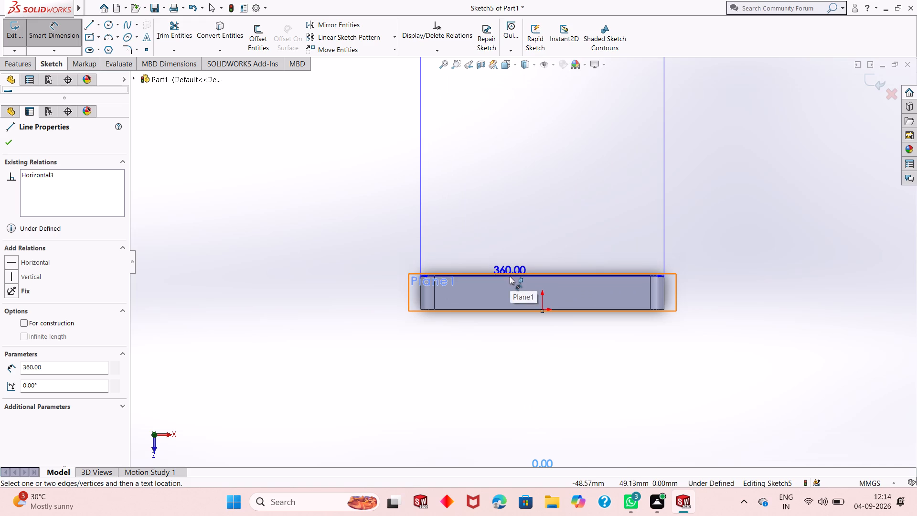
click(506, 277)
click(300, 284)
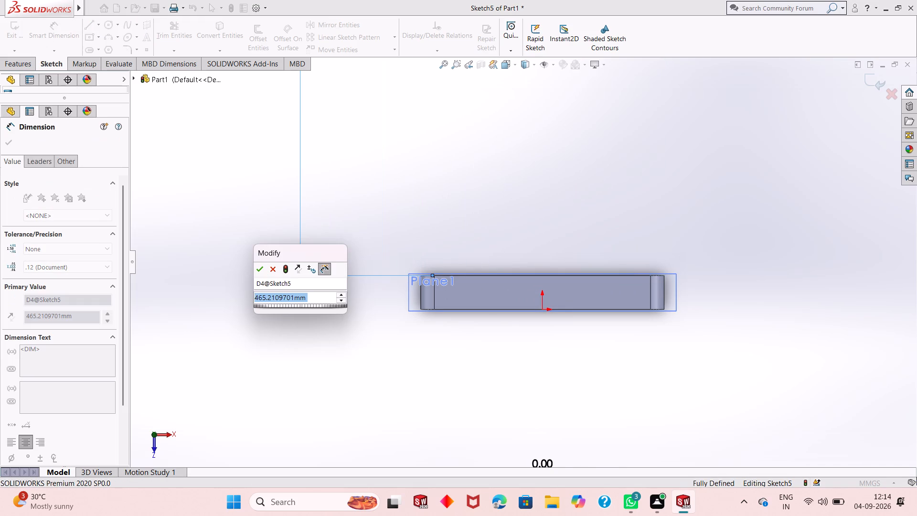
text(300)
key(Return)
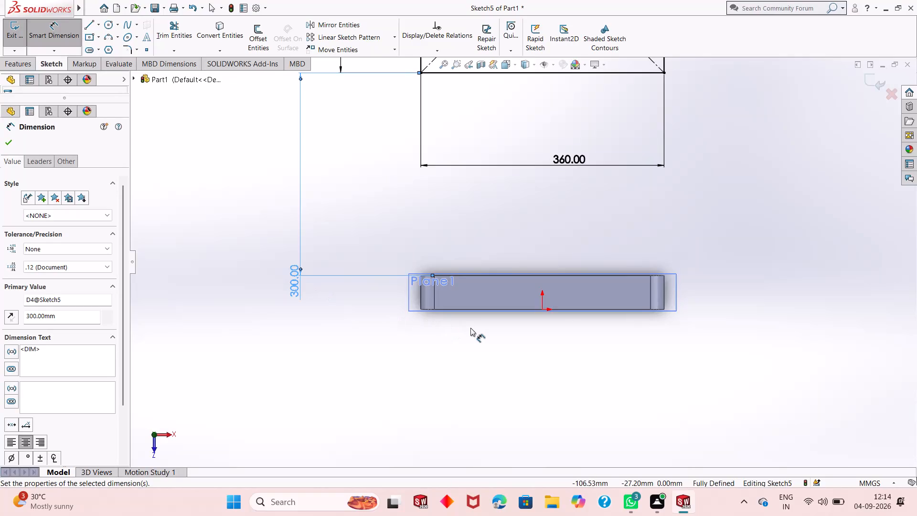
scroll(470, 328, up, 6)
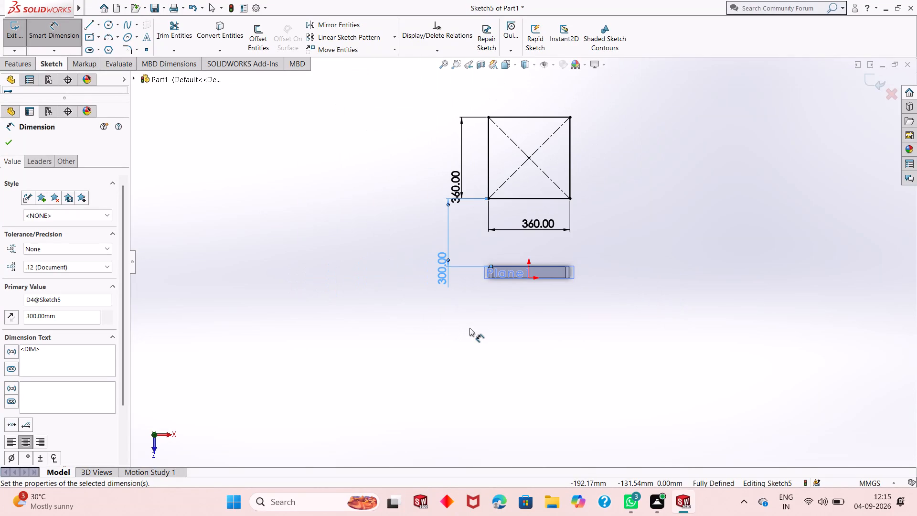
key(Escape)
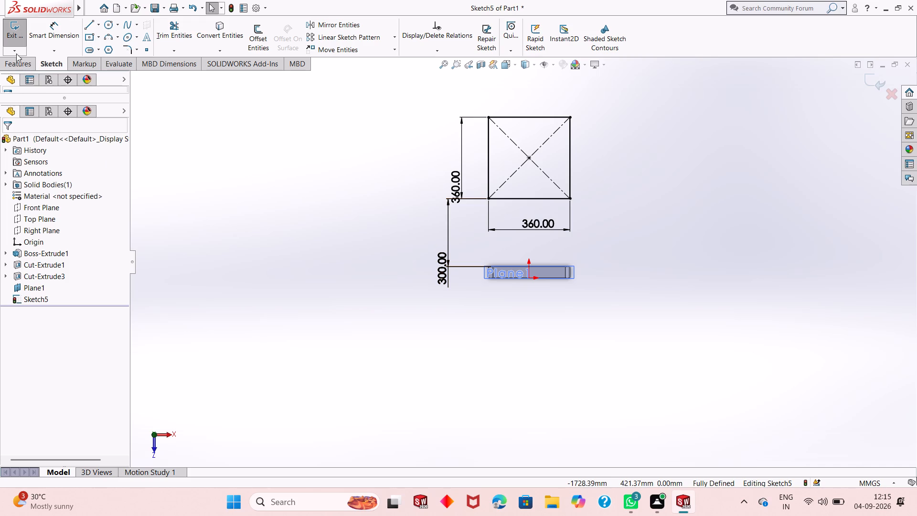
Round all four corners of the 360 mm square with 20 mm sketch fillets.
click(128, 48)
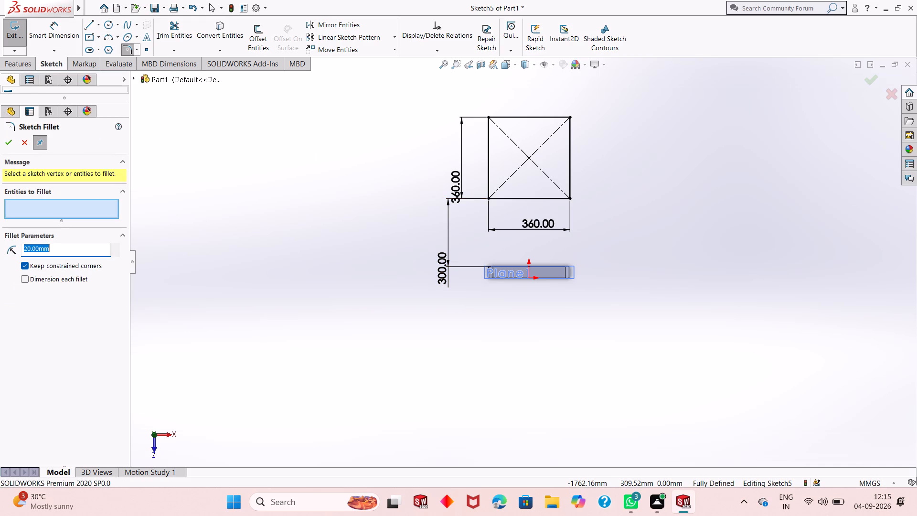
drag(501, 118, 488, 131)
click(488, 131)
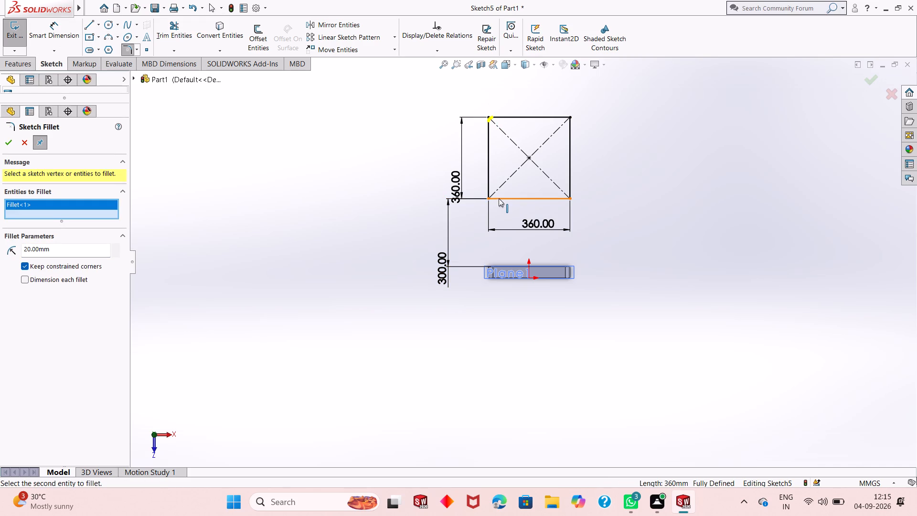
drag(498, 198, 487, 190)
click(487, 190)
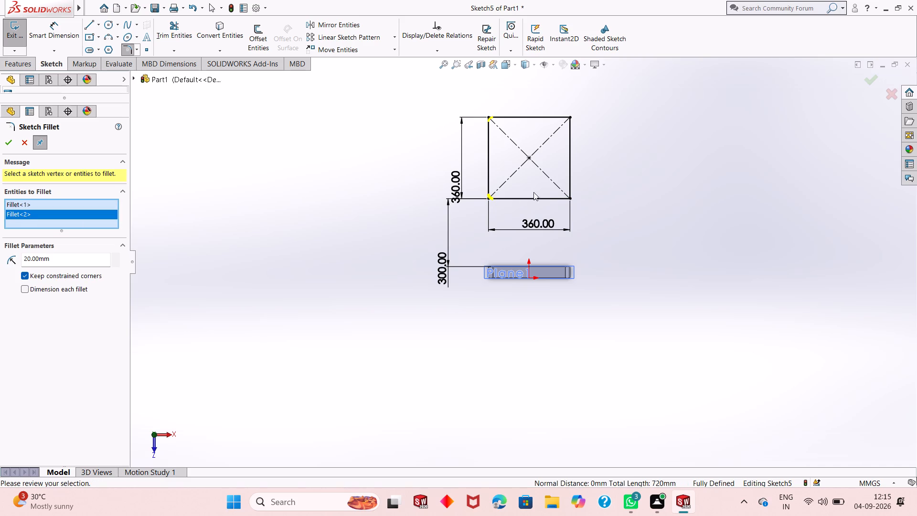
click(560, 199)
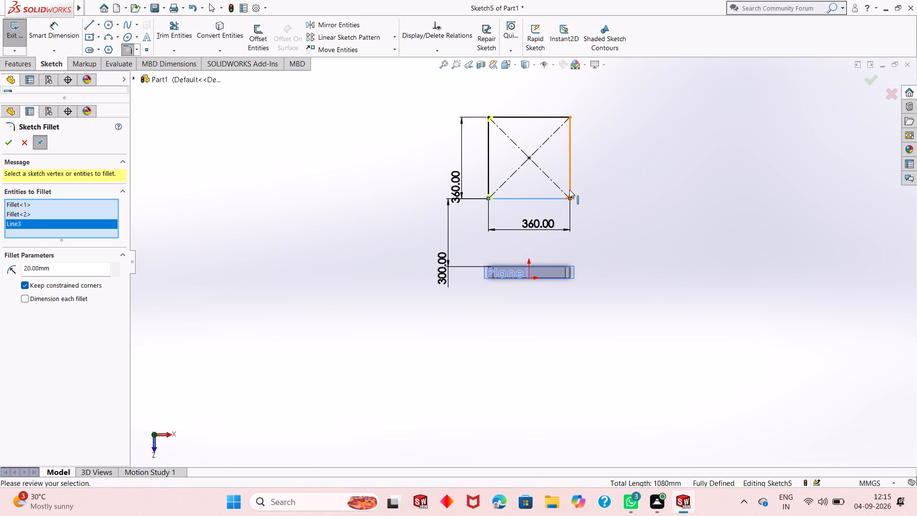
click(569, 190)
drag(572, 129, 558, 116)
click(558, 116)
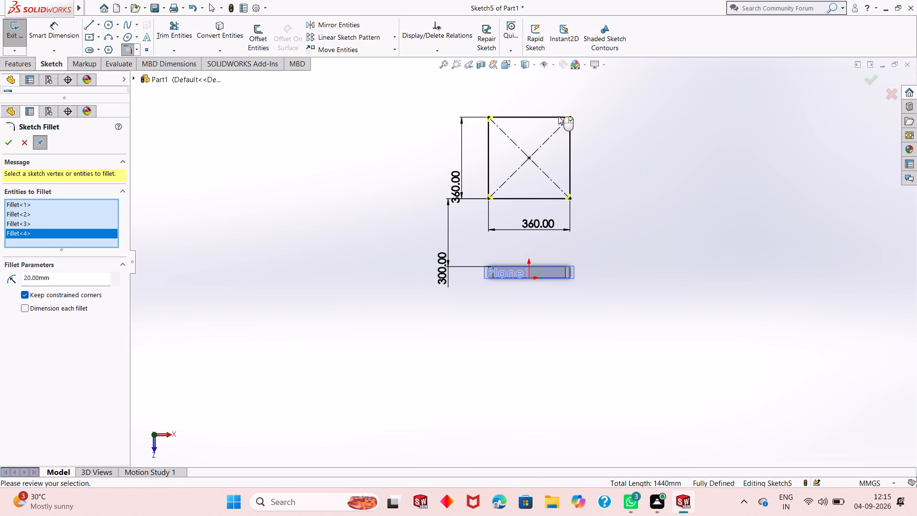
click(5, 144)
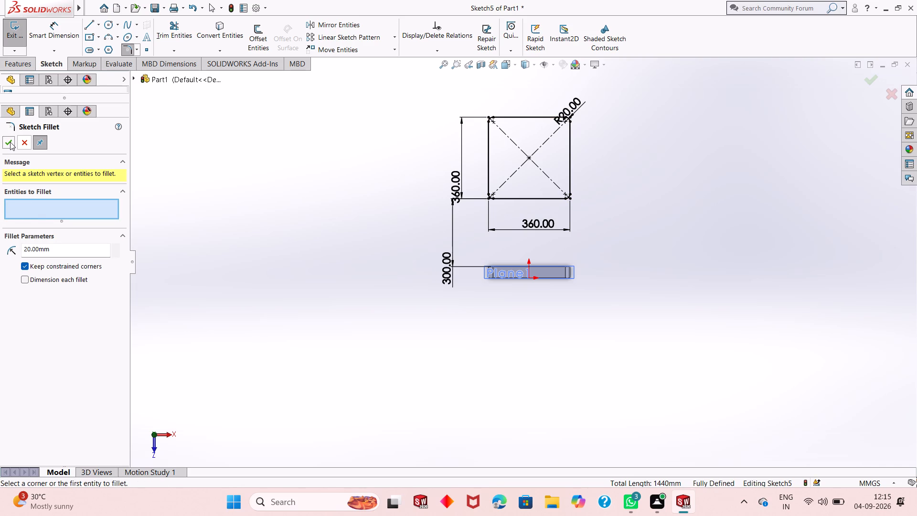
click(10, 142)
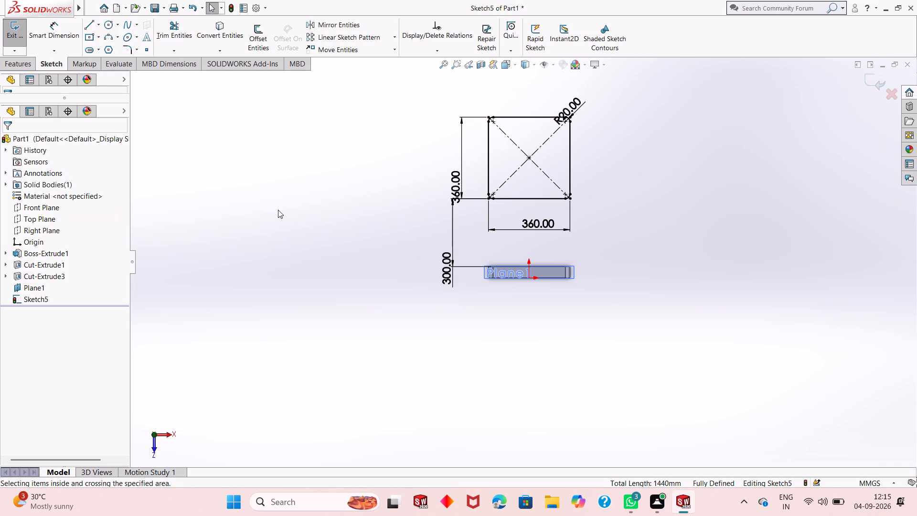
Extrude the rounded square sketch as a blind boss 50 mm deep from Plane1.
click(24, 62)
click(18, 41)
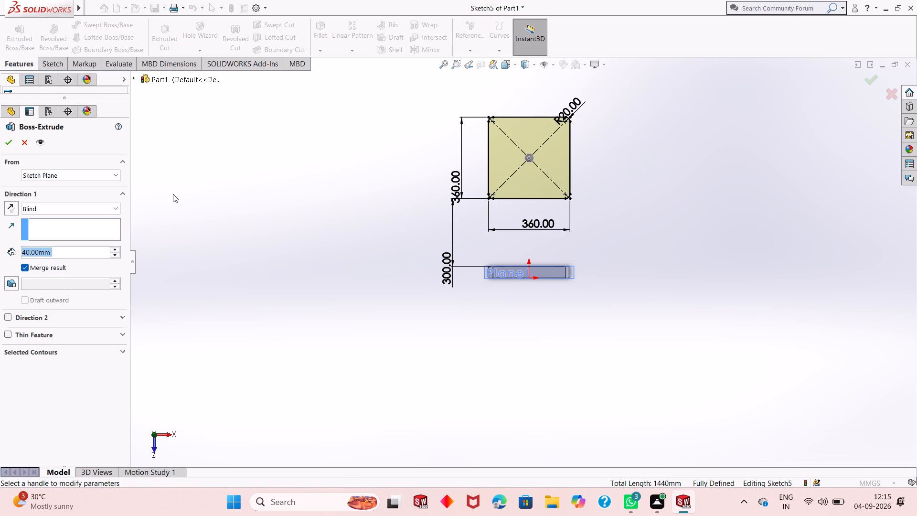
middle_drag(527, 367, 531, 233)
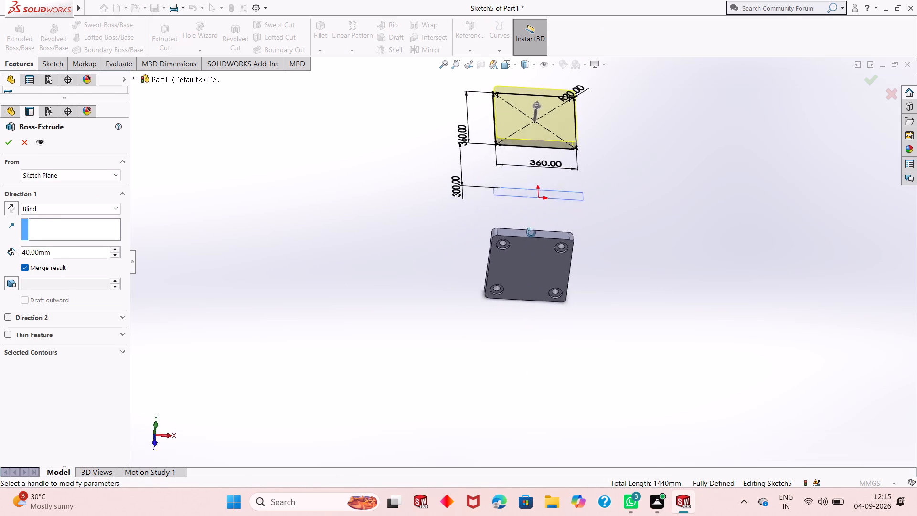
middle_drag(531, 233, 519, 149)
middle_drag(519, 149, 559, 152)
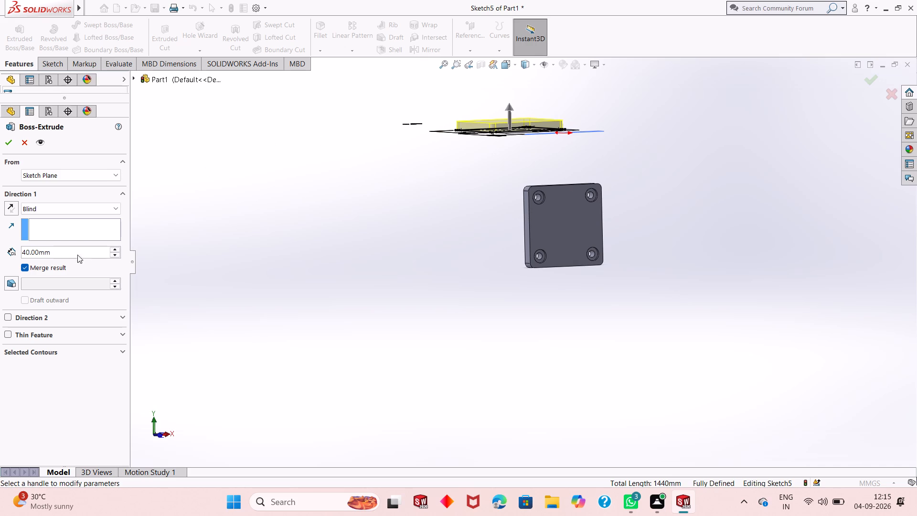
double_click(64, 253)
text(50)
key(Return)
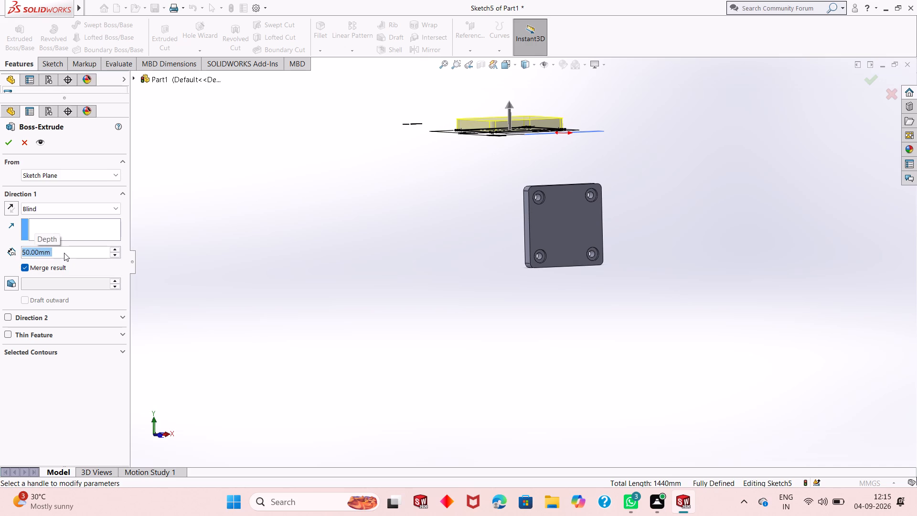
click(4, 145)
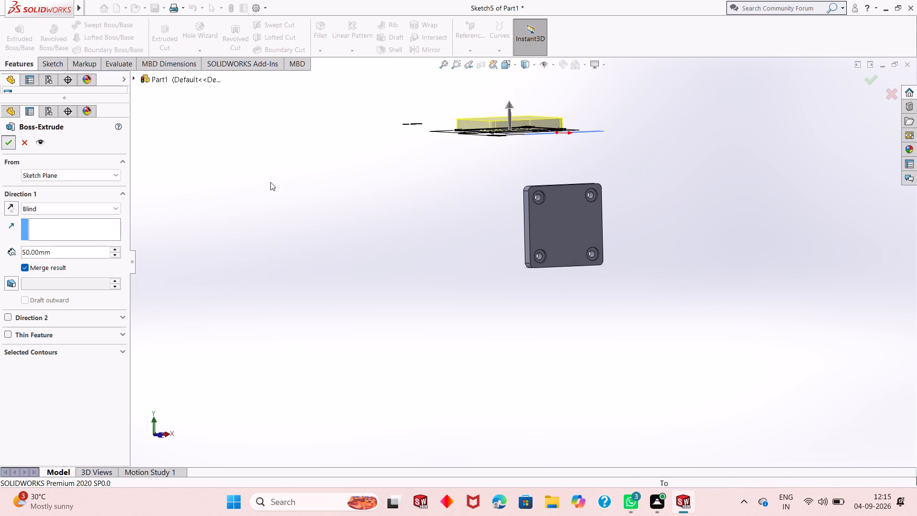
key(Escape)
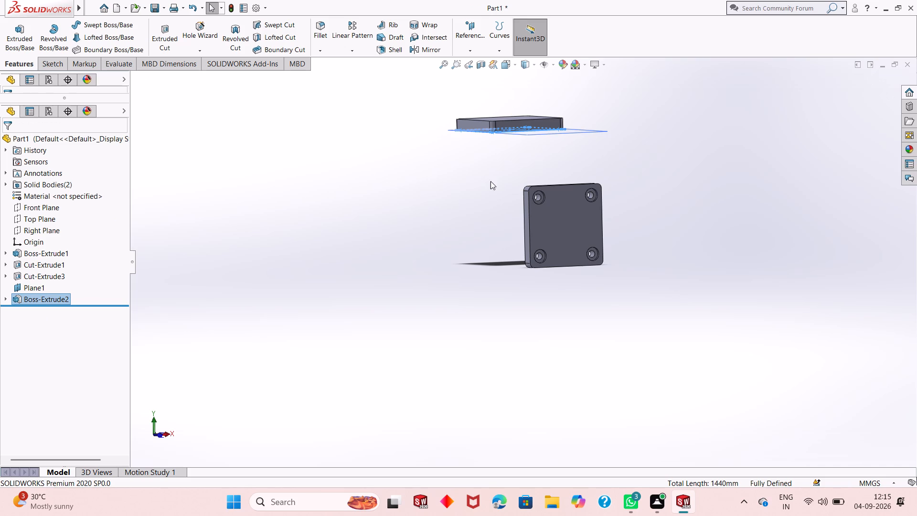
Start a new sketch on the large square face of the newly extruded block.
middle_drag(619, 173, 586, 340)
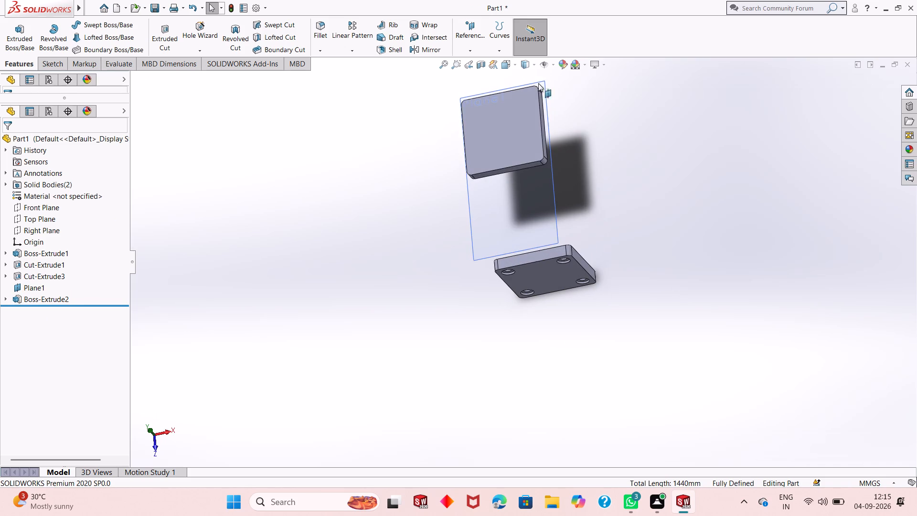
click(513, 139)
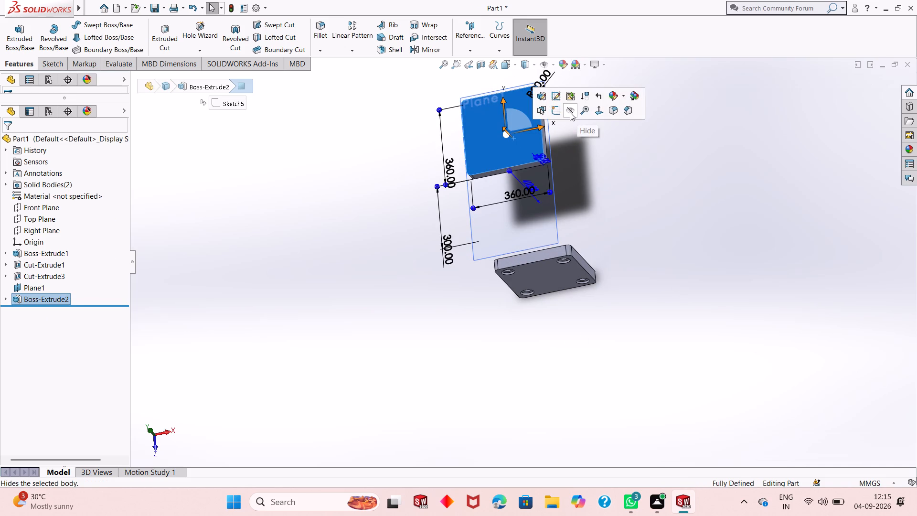
click(557, 112)
key(ctrl+8)
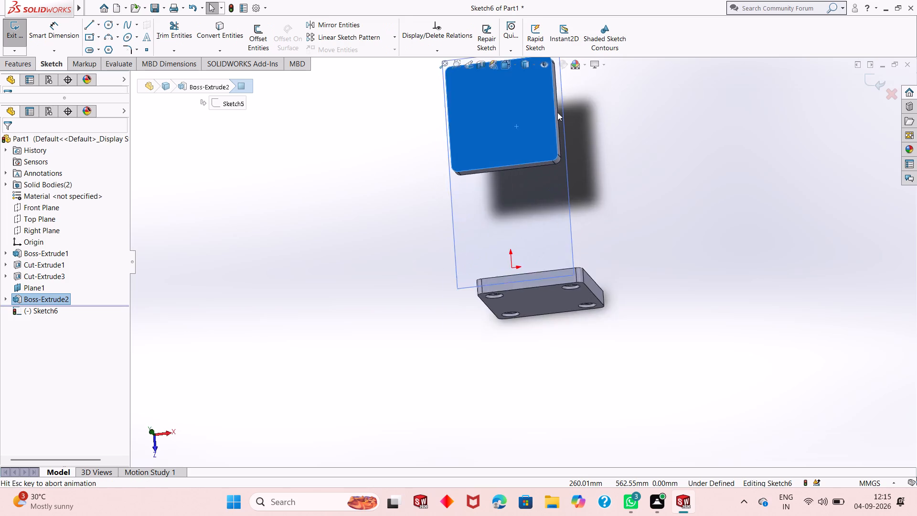
key(Escape)
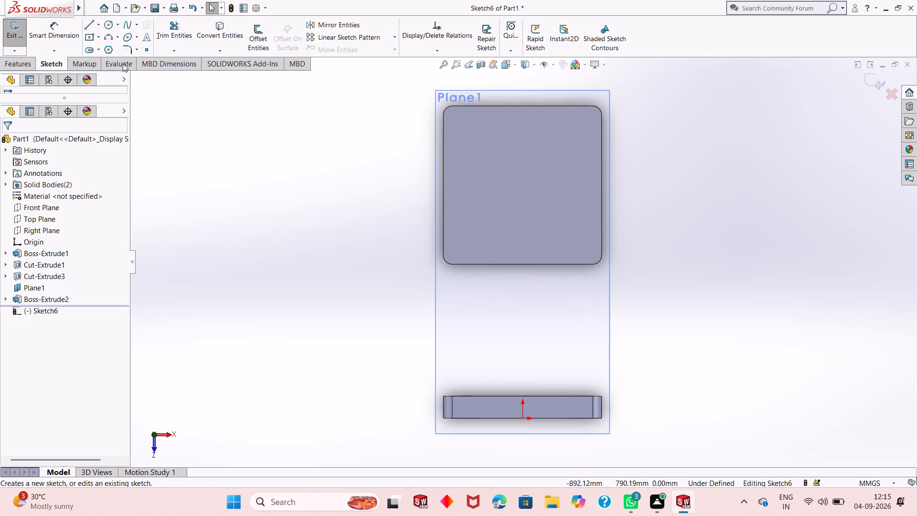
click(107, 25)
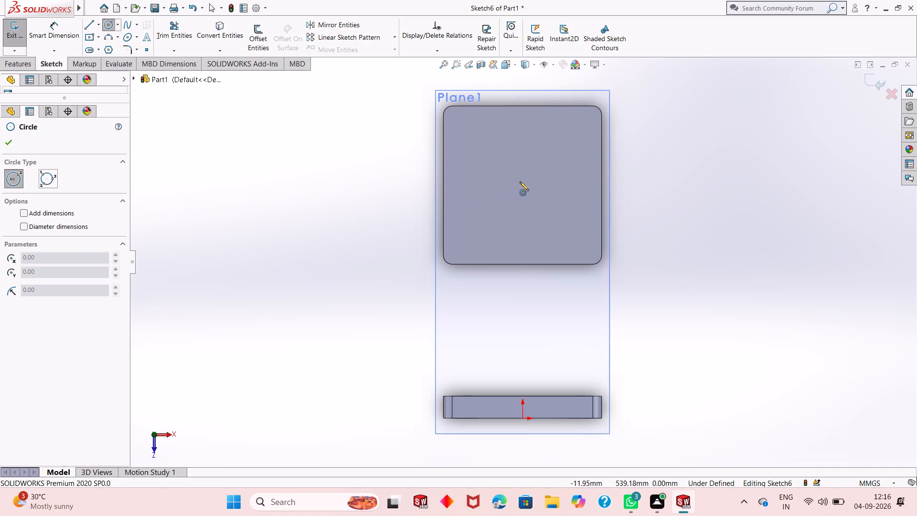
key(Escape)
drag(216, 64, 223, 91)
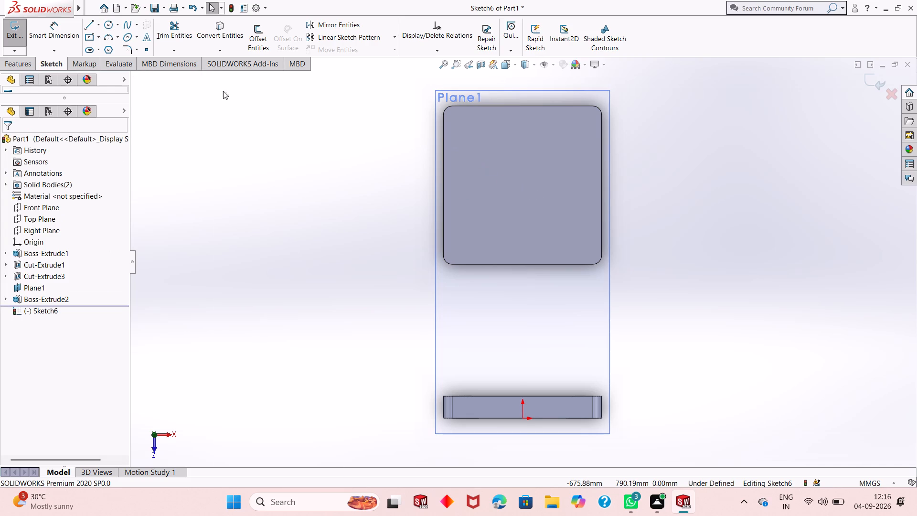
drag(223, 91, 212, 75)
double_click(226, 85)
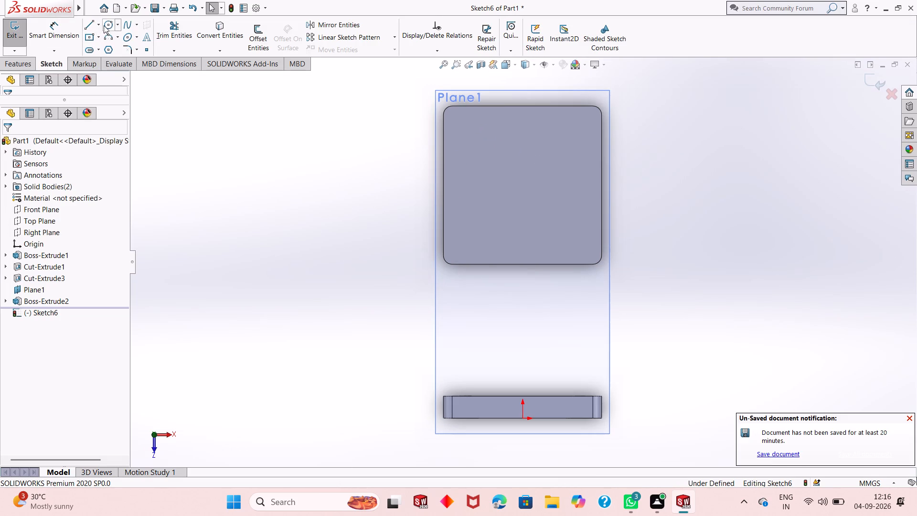
Sketch two circles of about 43 mm radius near the two upper corners of the block's face.
click(107, 25)
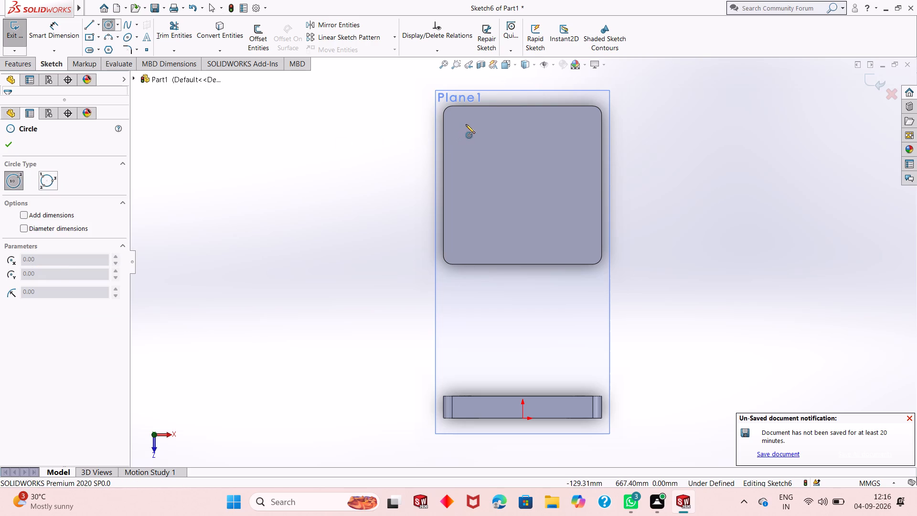
drag(466, 124, 477, 139)
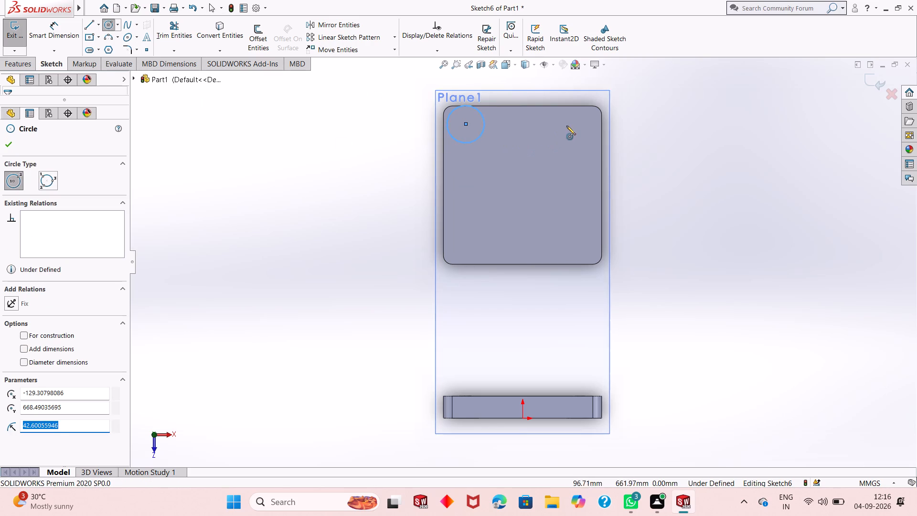
drag(579, 126, 586, 141)
click(586, 141)
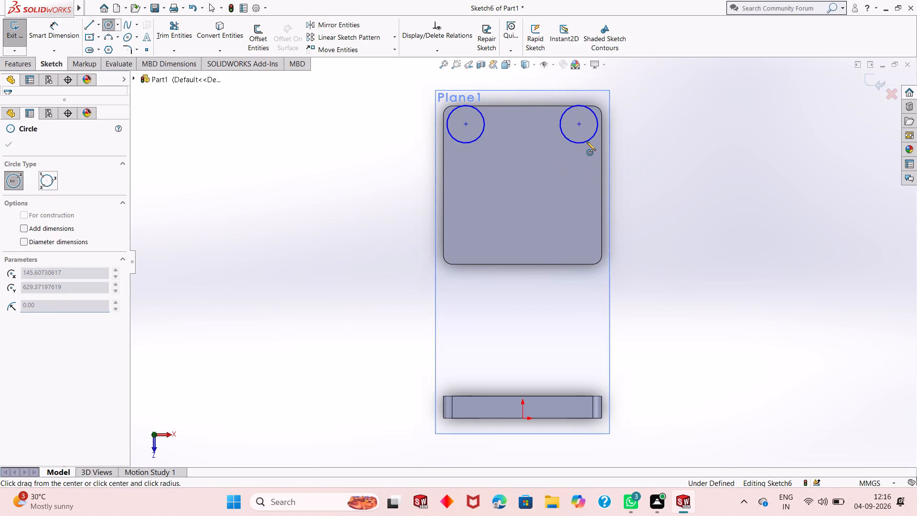
key(Escape)
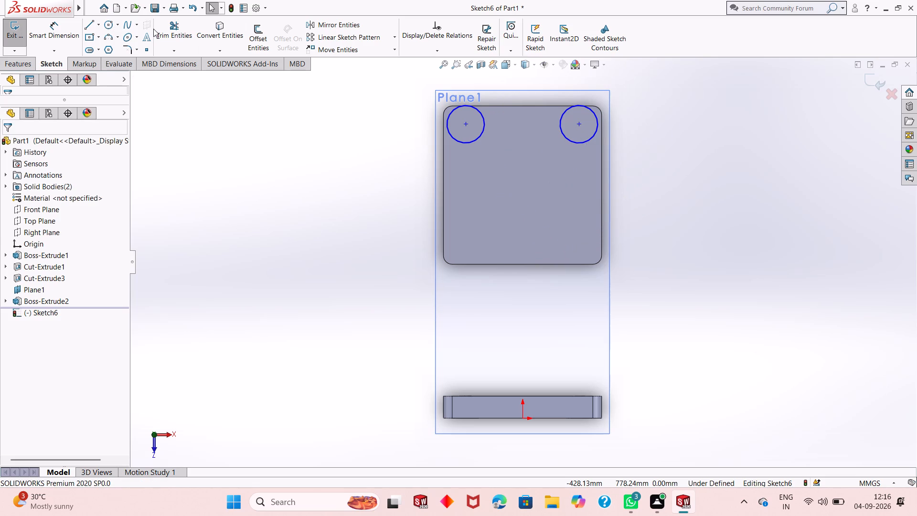
Sketch two circles near the face's lower corners, about 59 mm radius at lower right and 45 mm at lower left.
click(112, 26)
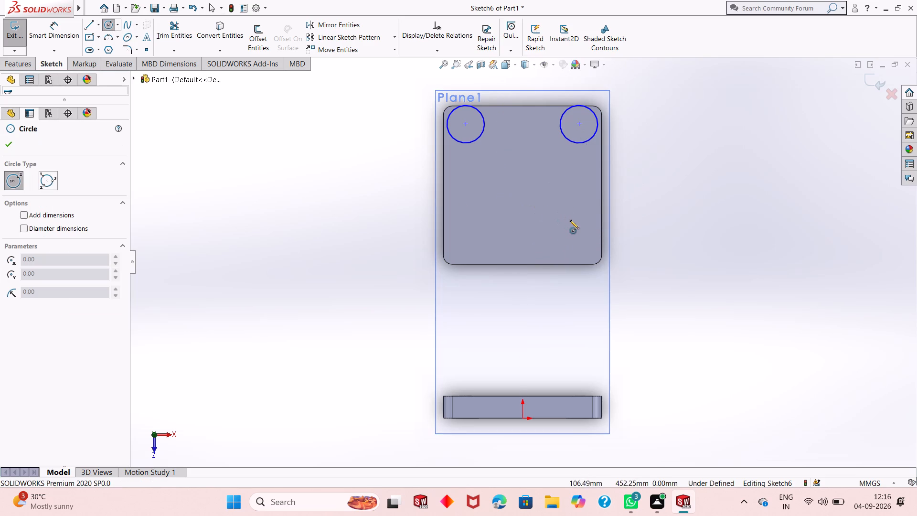
click(578, 224)
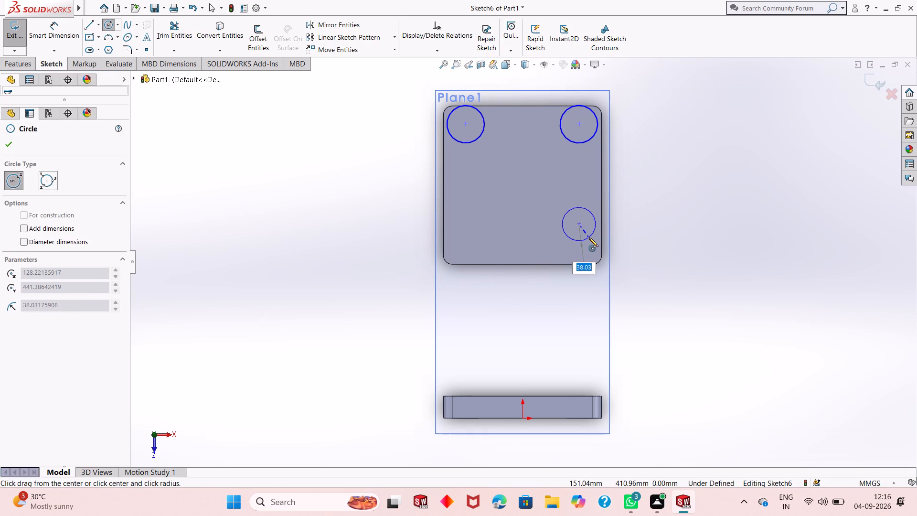
click(594, 245)
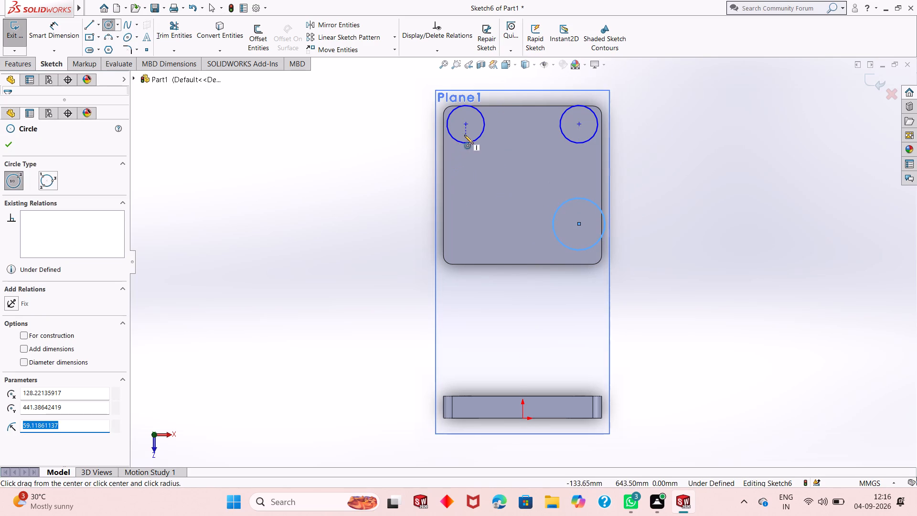
drag(468, 224, 478, 236)
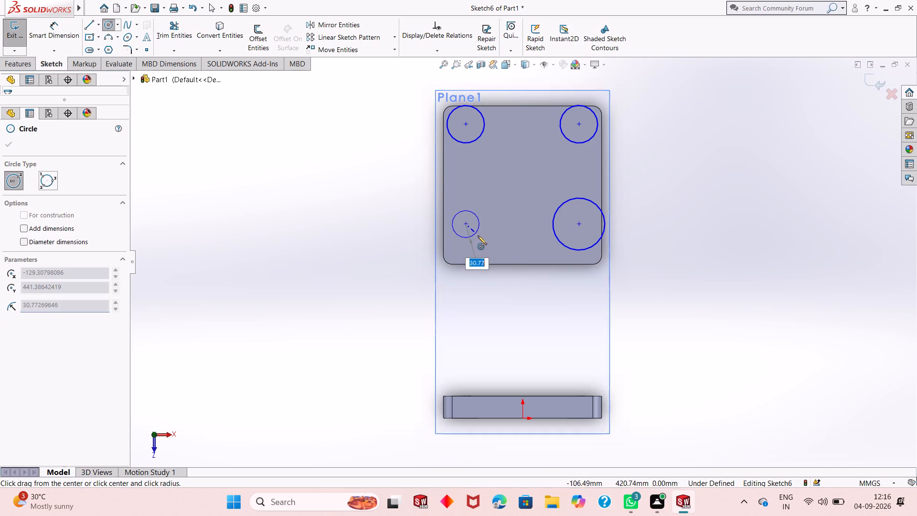
drag(478, 236, 480, 238)
click(480, 238)
key(Escape)
key(Escape)
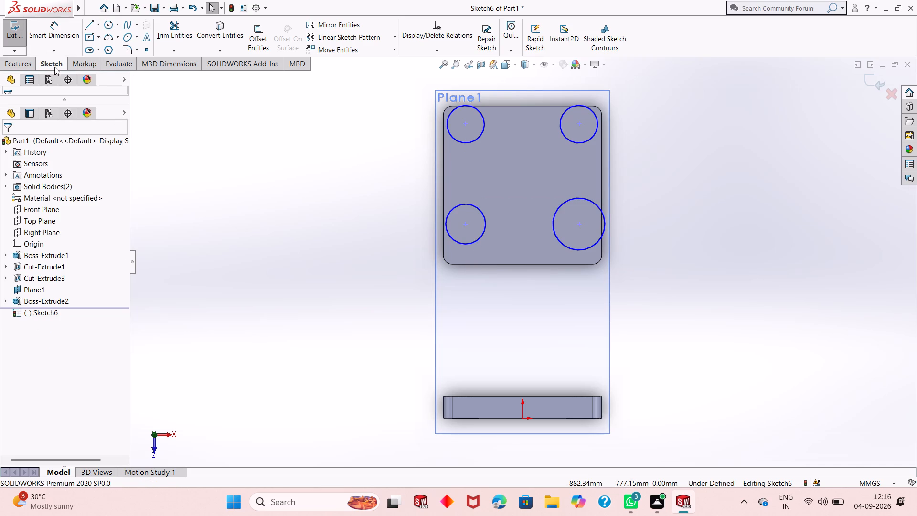
Dimension the diameters of both upper circles and set each to 60 mm.
click(49, 23)
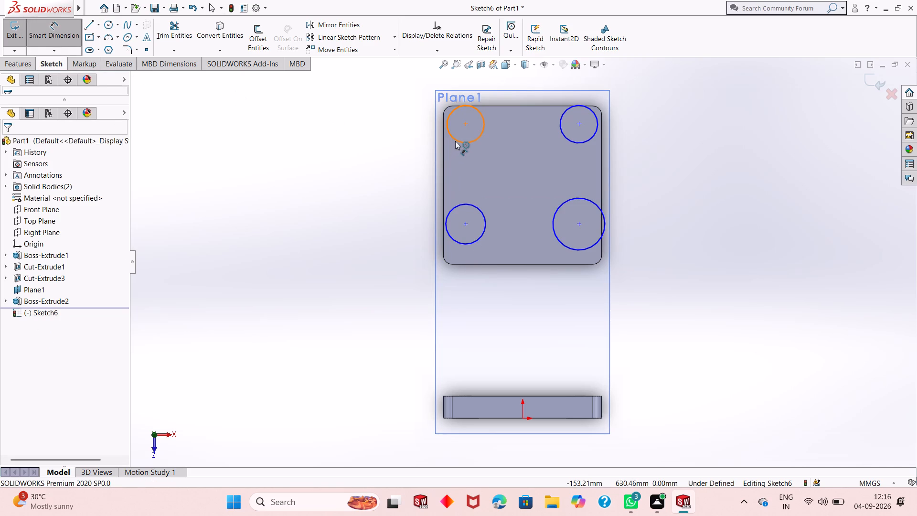
drag(455, 141, 397, 172)
click(397, 172)
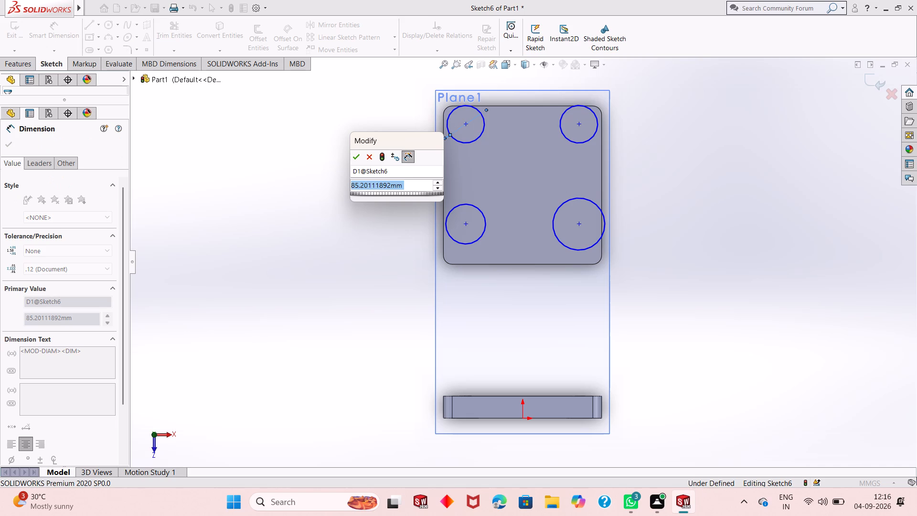
key(3)
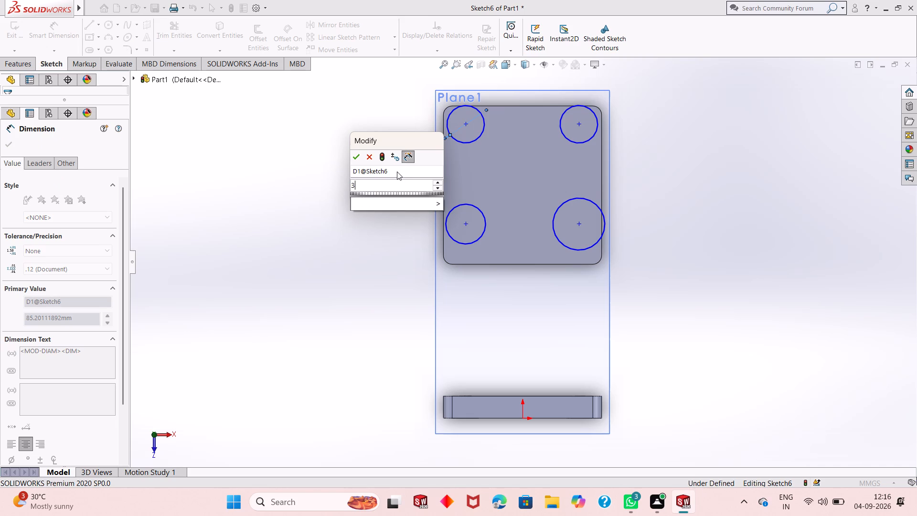
key(BackSpace)
text(60)
key(Return)
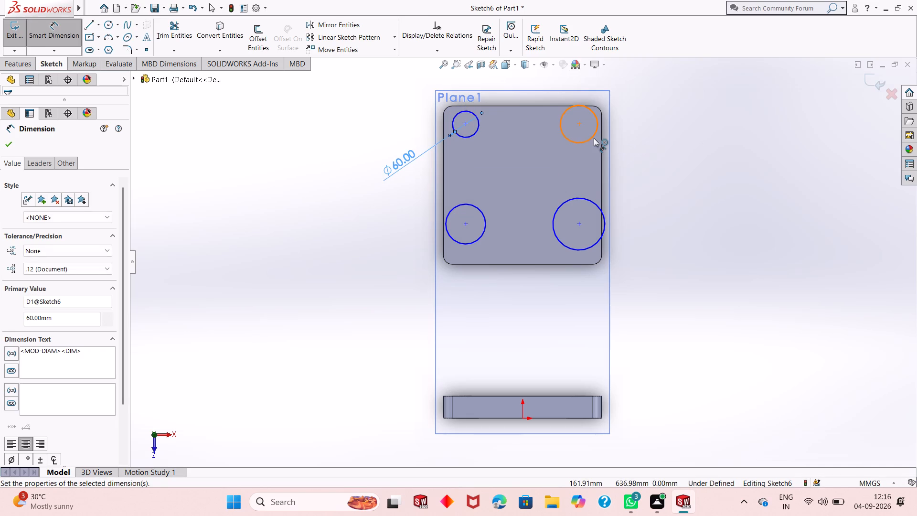
drag(594, 138, 647, 175)
click(647, 175)
text(60)
key(Return)
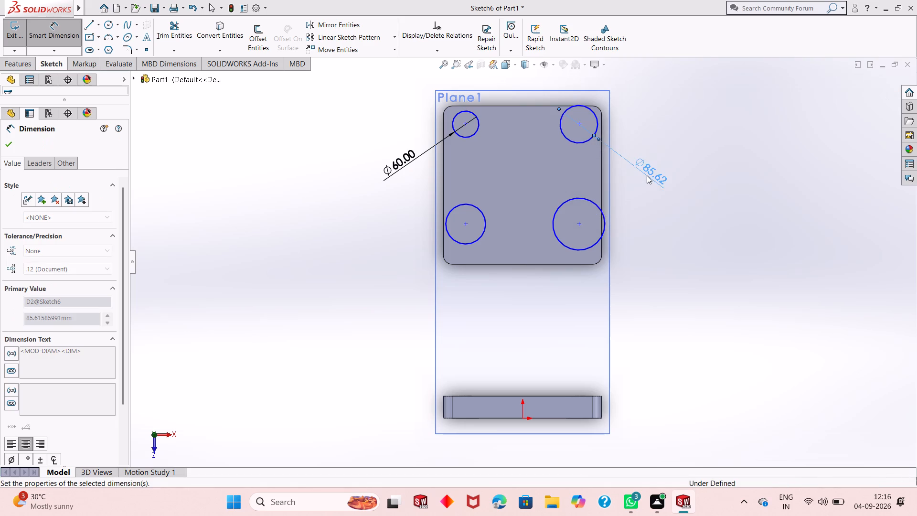
Dimension the diameters of both lower circles and set each to 60 mm.
click(478, 237)
click(371, 281)
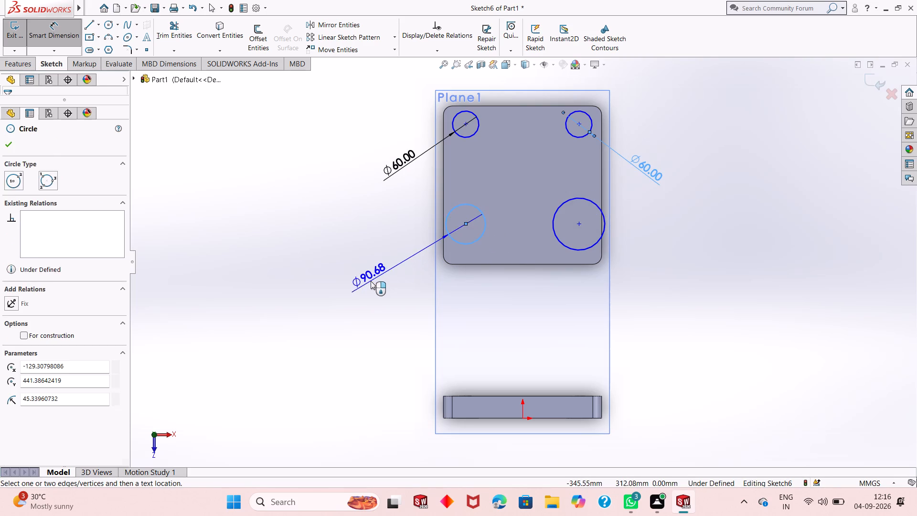
text(600)
key(Return)
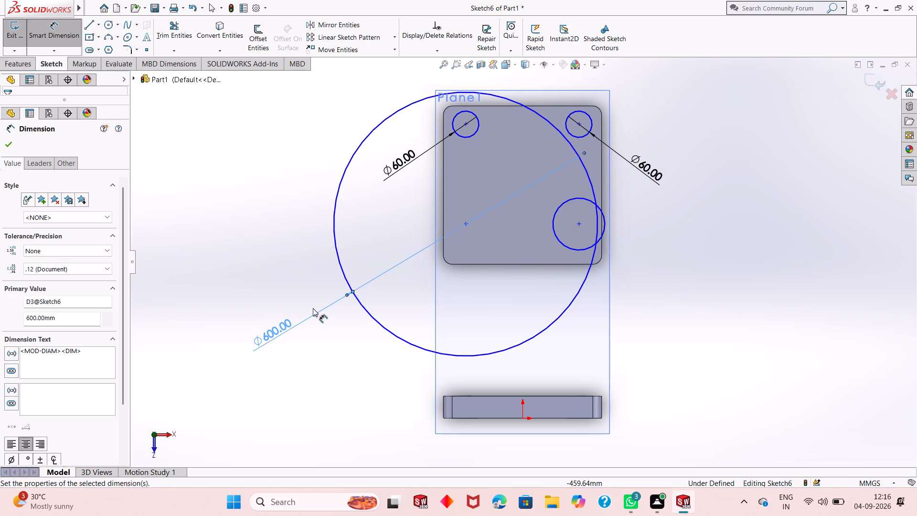
double_click(283, 332)
text(60)
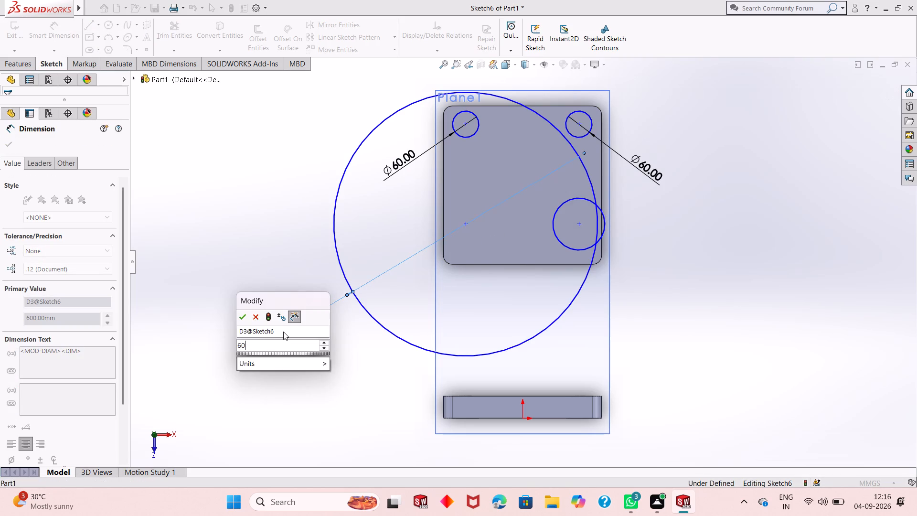
key(Return)
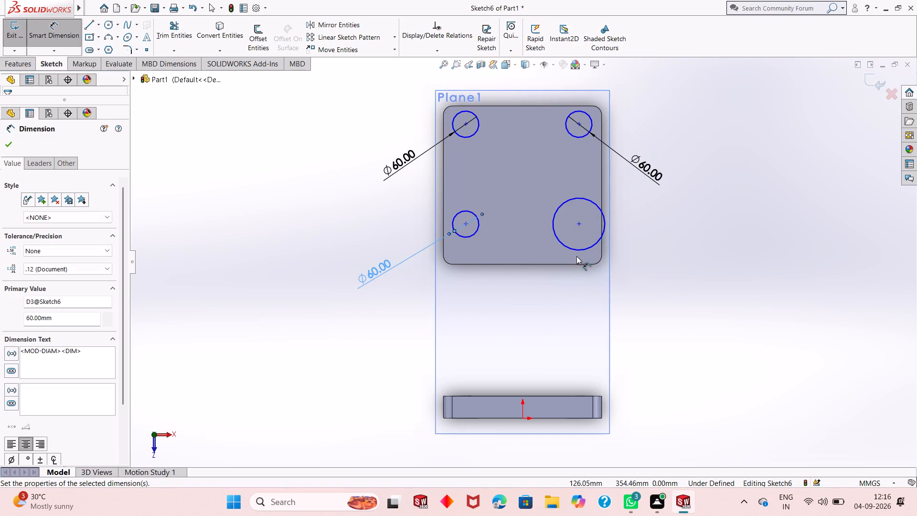
click(581, 250)
click(673, 303)
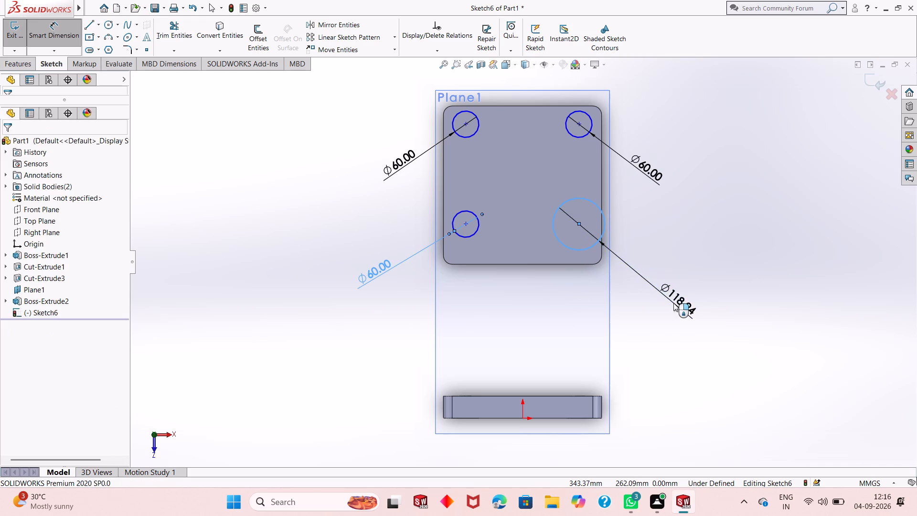
text(60)
key(Return)
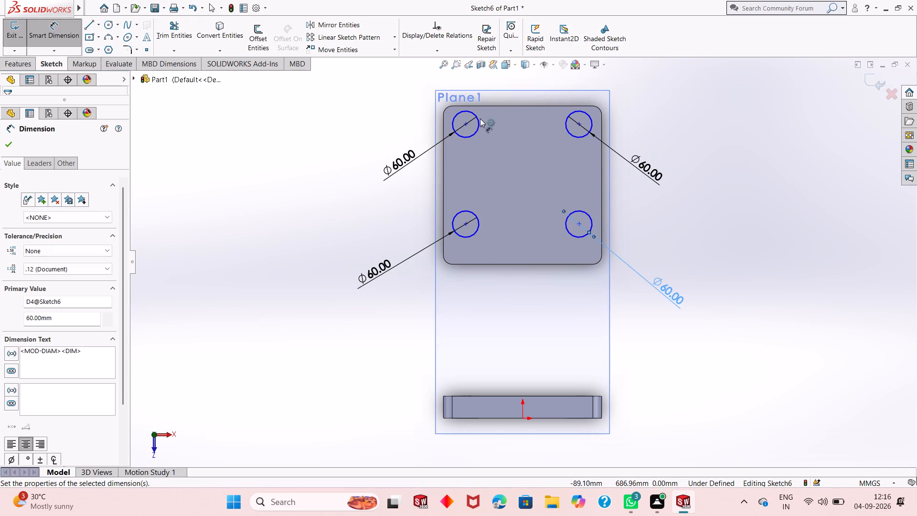
Dimension the horizontal distance between the centres of the two upper circles and set it to 260 mm.
click(465, 126)
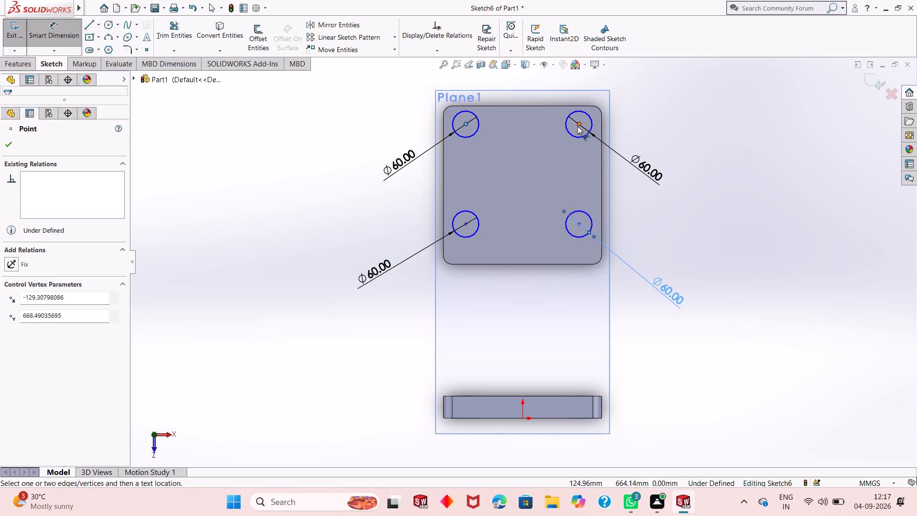
drag(578, 126, 540, 82)
click(540, 82)
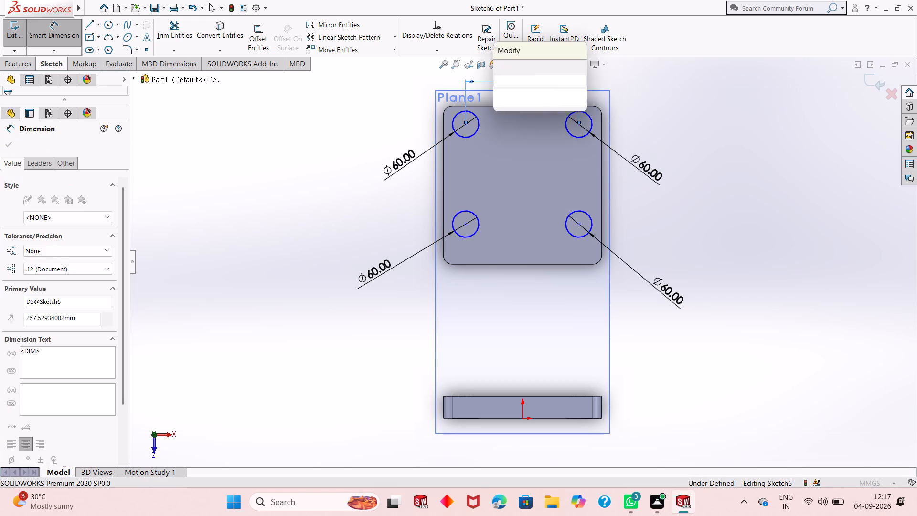
text(360)
key(Return)
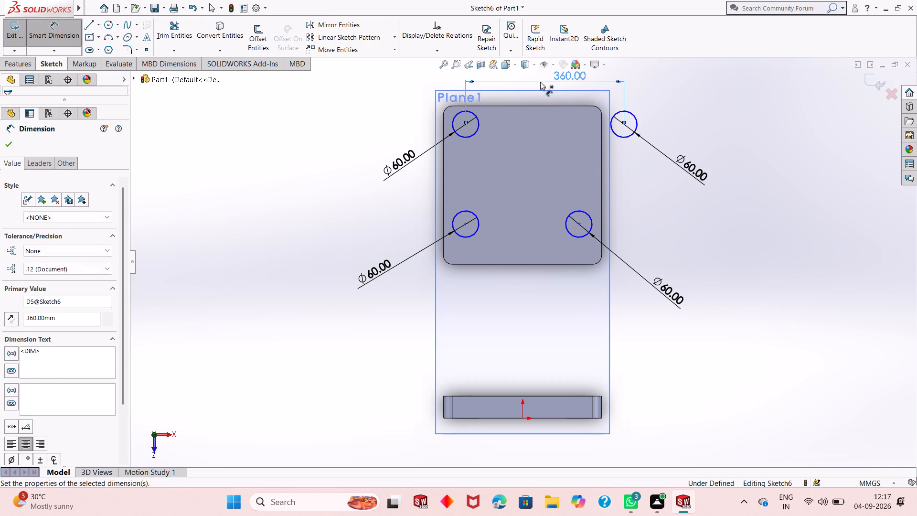
double_click(565, 79)
text(260)
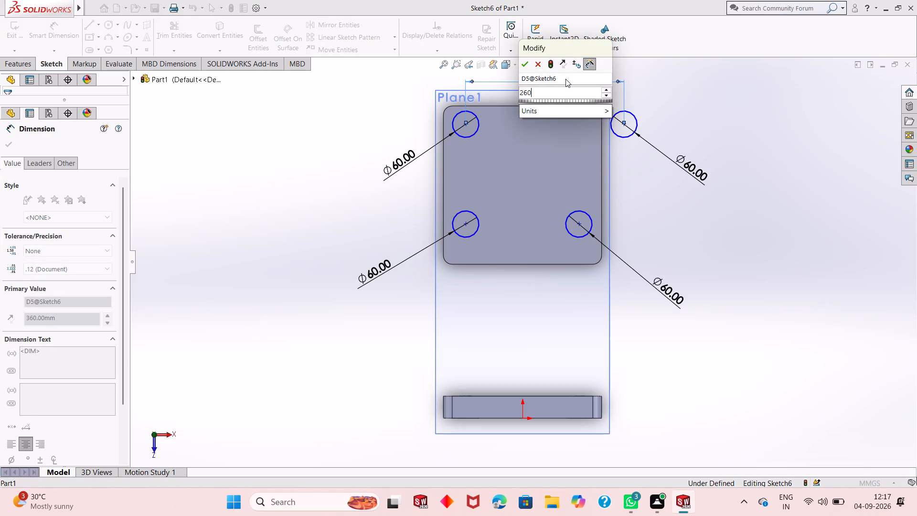
key(Return)
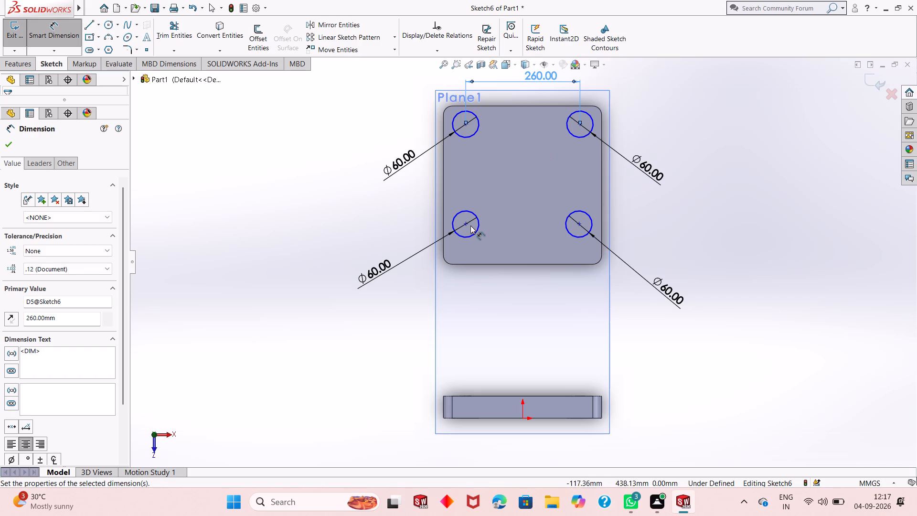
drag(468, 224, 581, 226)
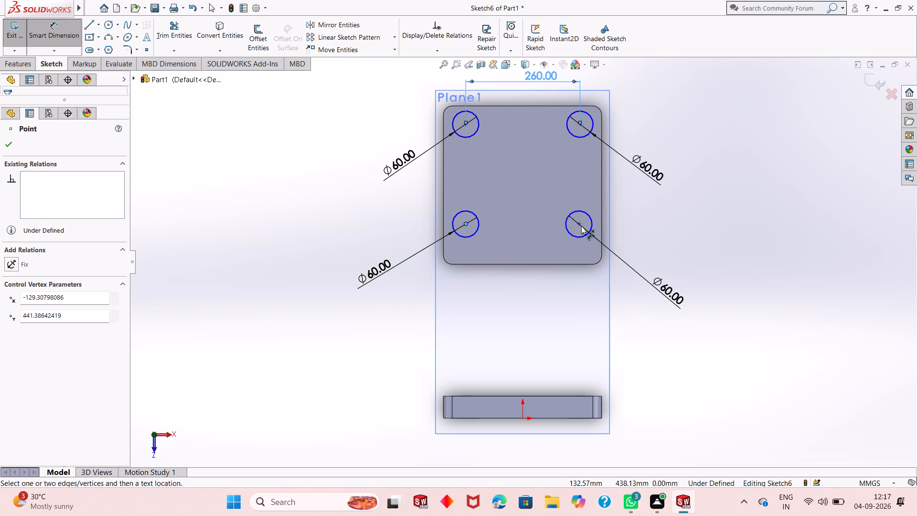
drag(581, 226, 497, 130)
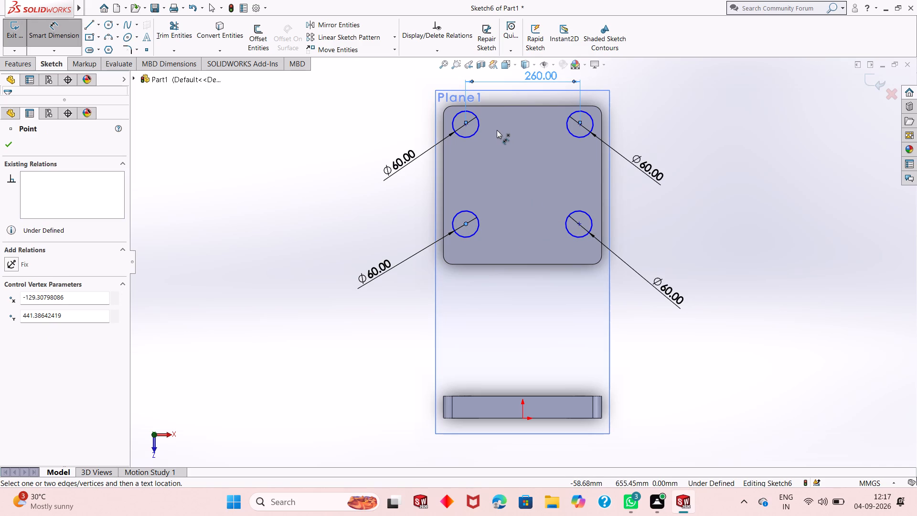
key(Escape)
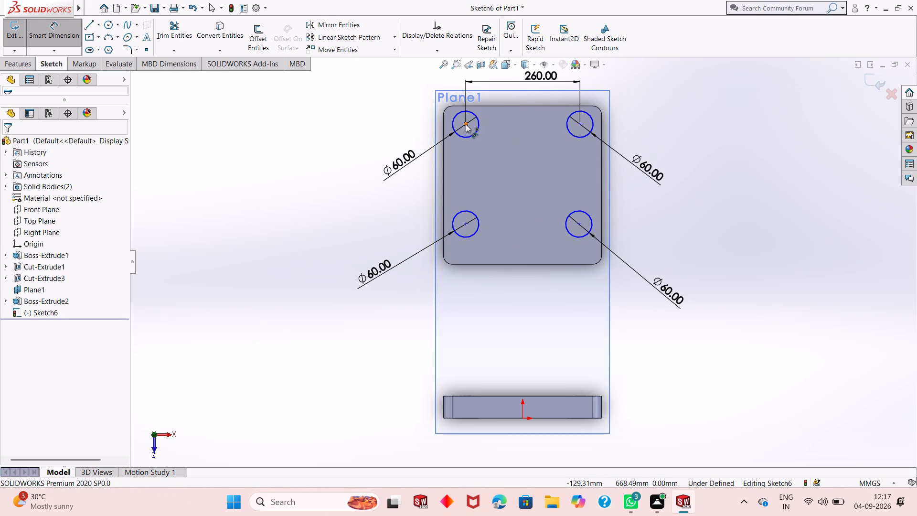
Dimension the upper-left circle's centre from the block's left edge and set the distance to 50 mm.
click(466, 124)
drag(444, 122, 441, 89)
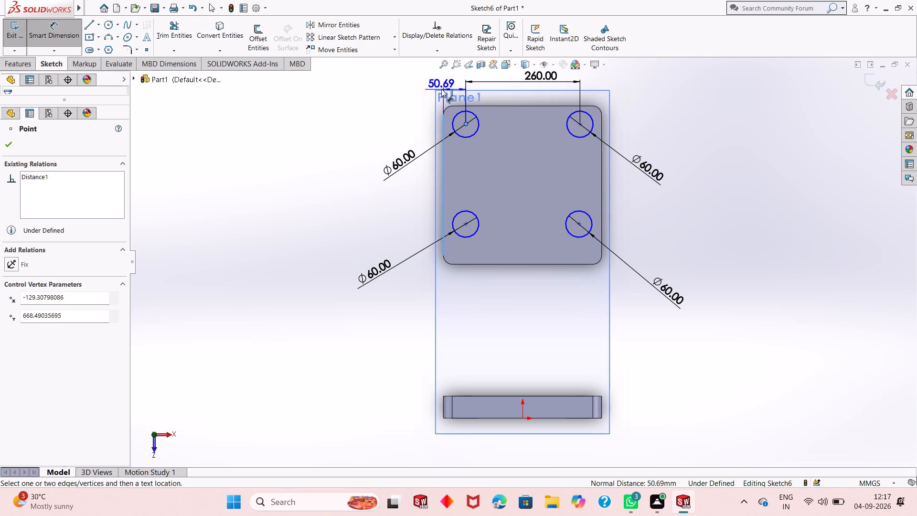
drag(441, 89, 441, 85)
click(441, 85)
text(50)
key(Return)
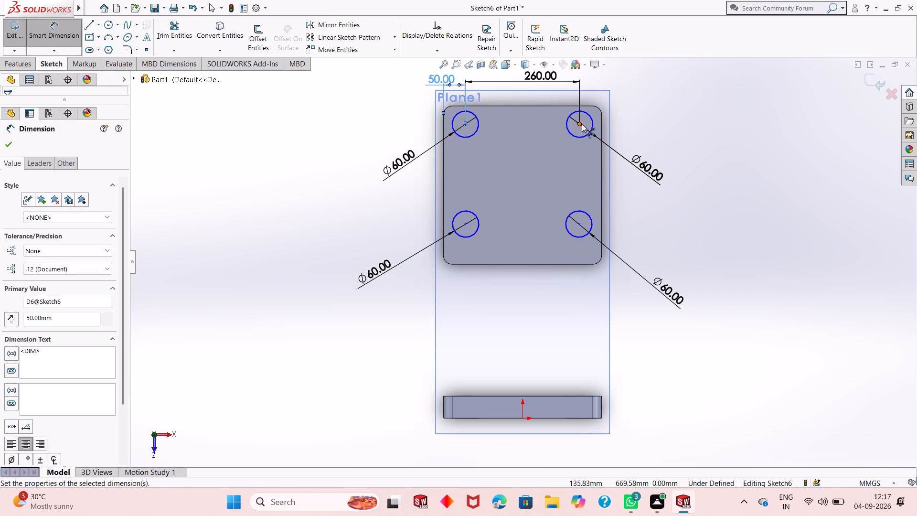
Add a 50 mm horizontal dimension between the upper-right circle's centre and the block's right edge.
drag(581, 124, 586, 106)
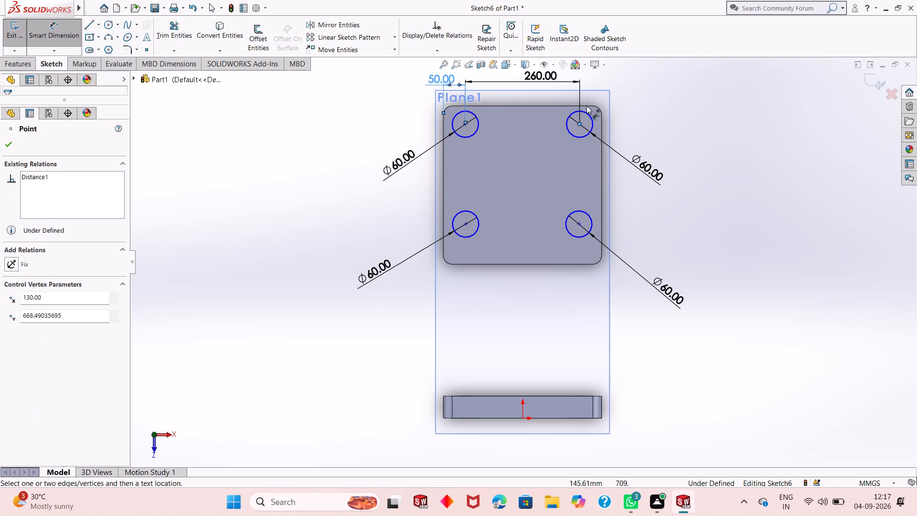
drag(586, 106, 600, 129)
drag(601, 131, 596, 81)
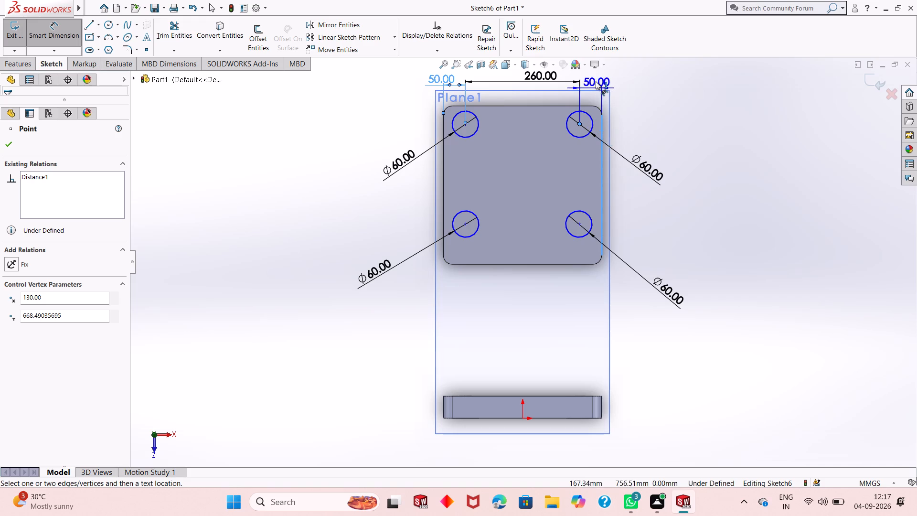
drag(596, 81, 595, 79)
click(595, 79)
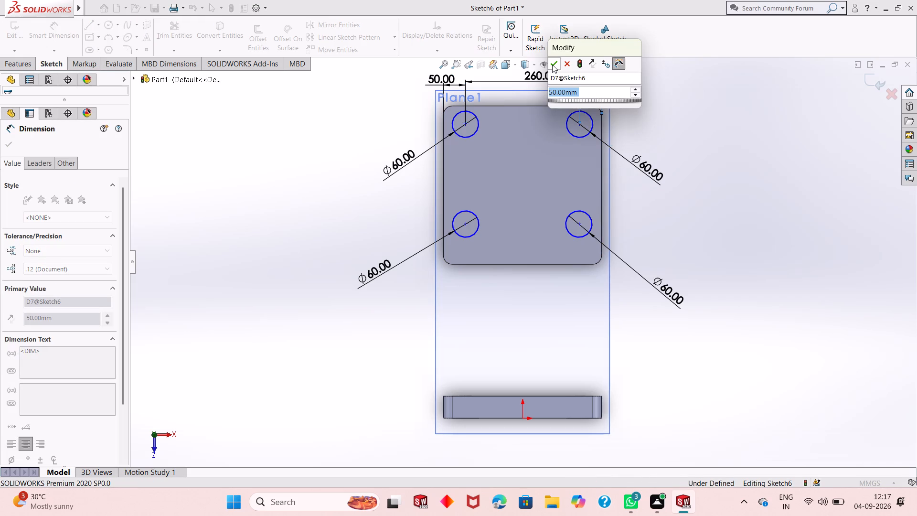
click(552, 64)
Dimension the upper-right circle's centre from the block's upper edge and set the distance to 50 mm.
drag(577, 122, 574, 107)
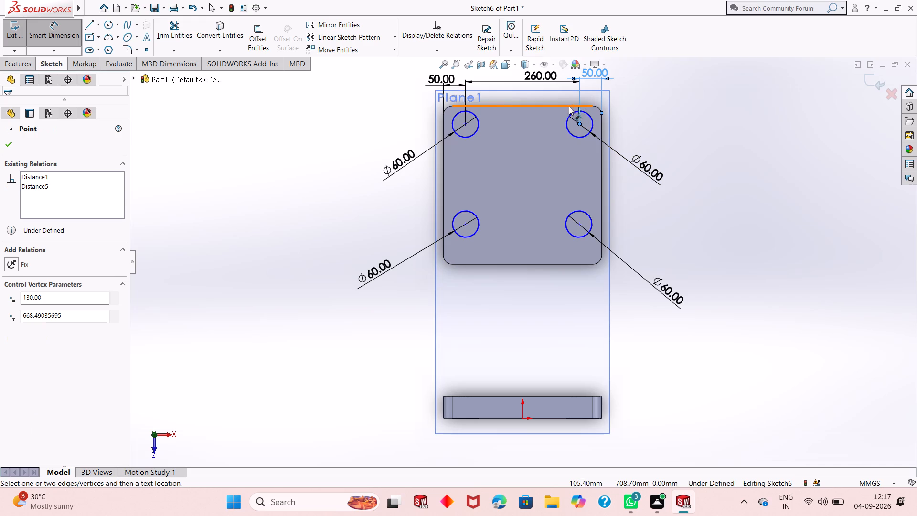
drag(569, 107, 642, 115)
click(642, 115)
text(50)
key(Return)
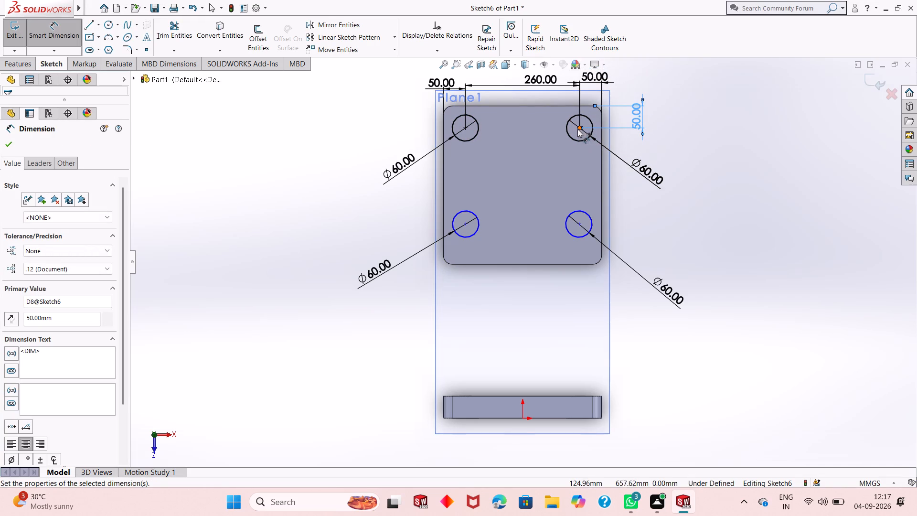
Dimension the vertical distance between the centres of the two right-hand circles and set it to 260 mm.
drag(578, 224, 637, 236)
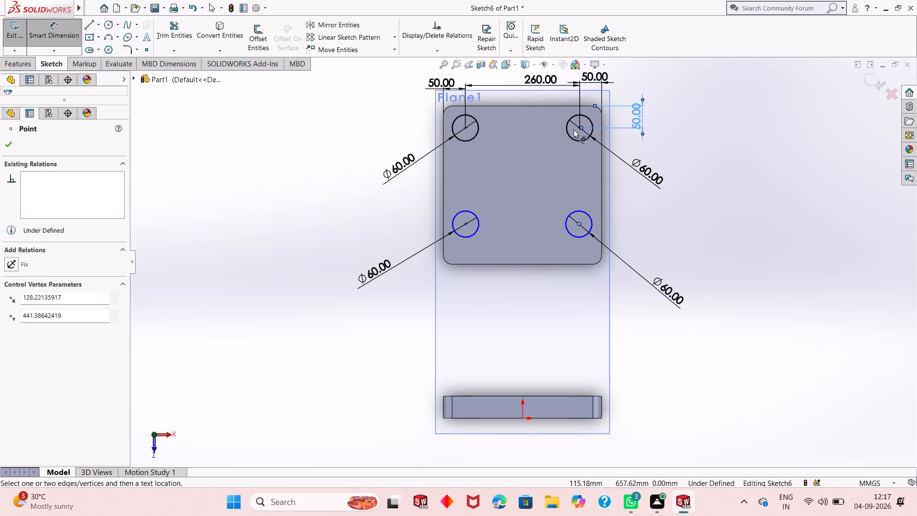
click(577, 129)
click(651, 168)
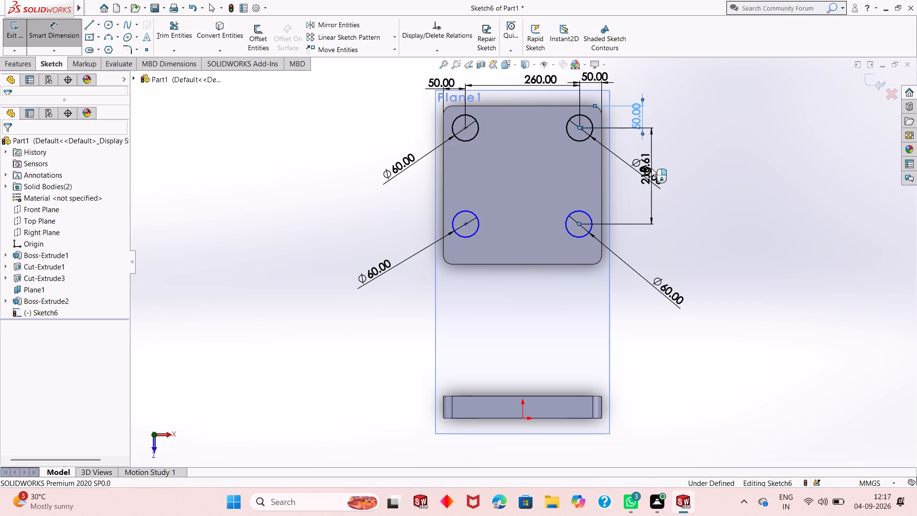
text(260)
key(Return)
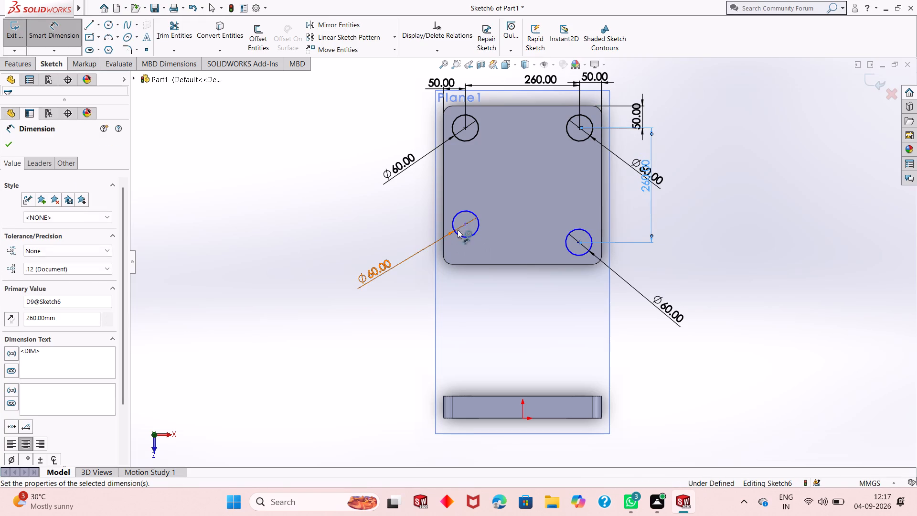
Dimension the vertical distance between the centres of the two left-hand circles and set it to 260 mm.
click(466, 224)
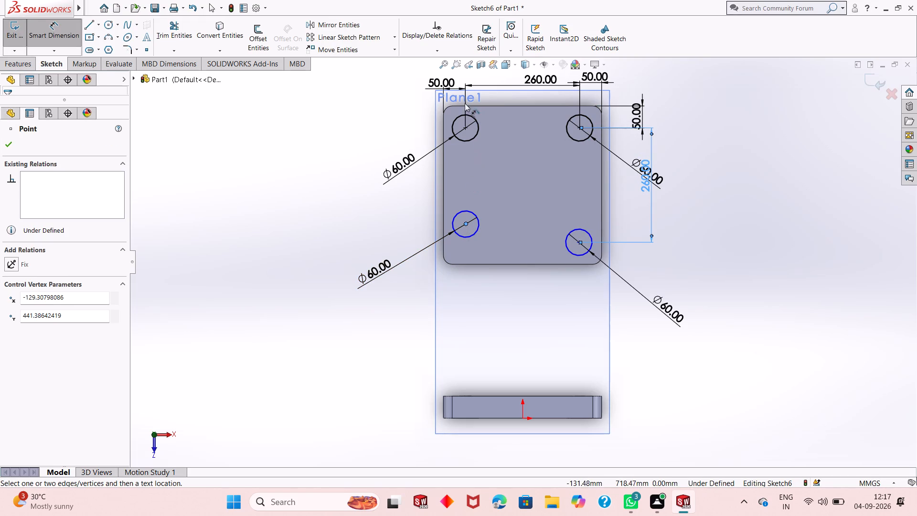
drag(466, 127, 367, 171)
click(367, 171)
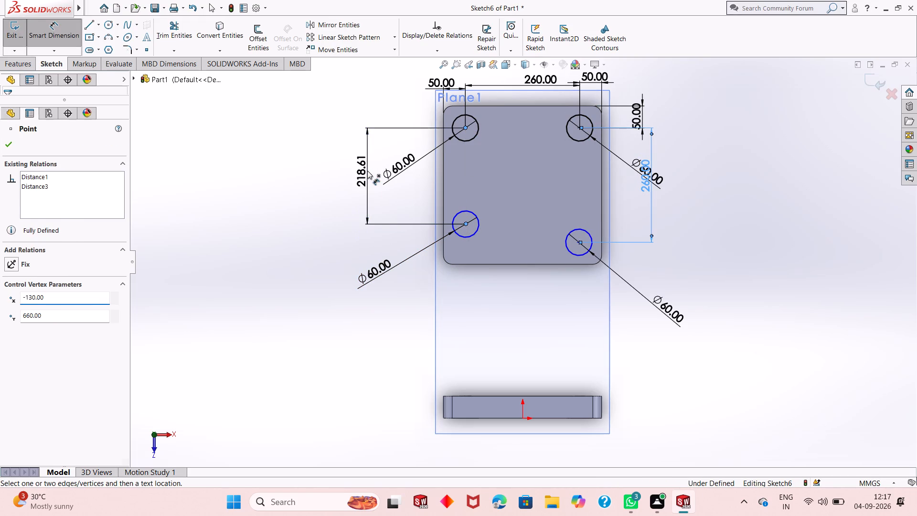
text(260)
key(Return)
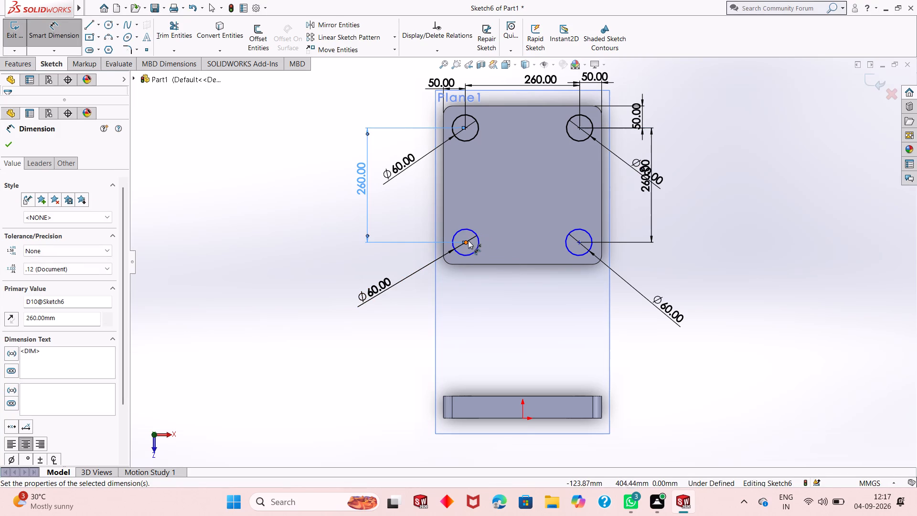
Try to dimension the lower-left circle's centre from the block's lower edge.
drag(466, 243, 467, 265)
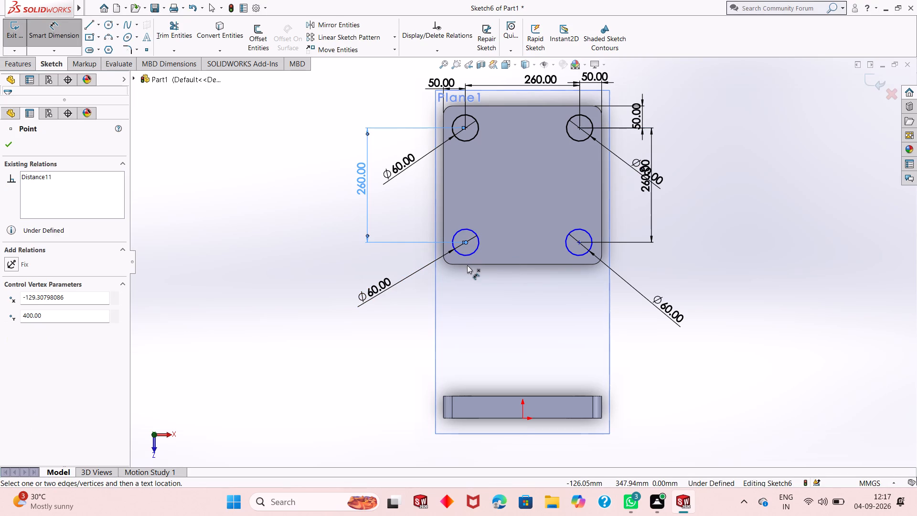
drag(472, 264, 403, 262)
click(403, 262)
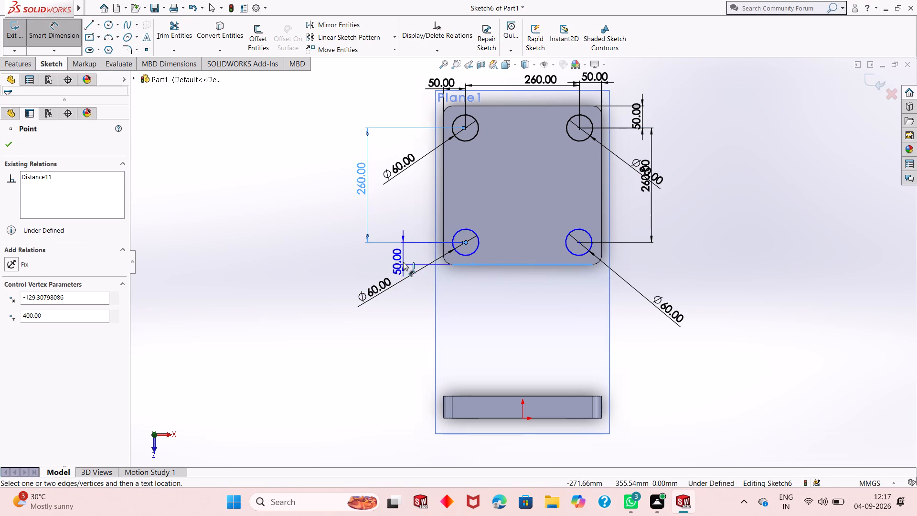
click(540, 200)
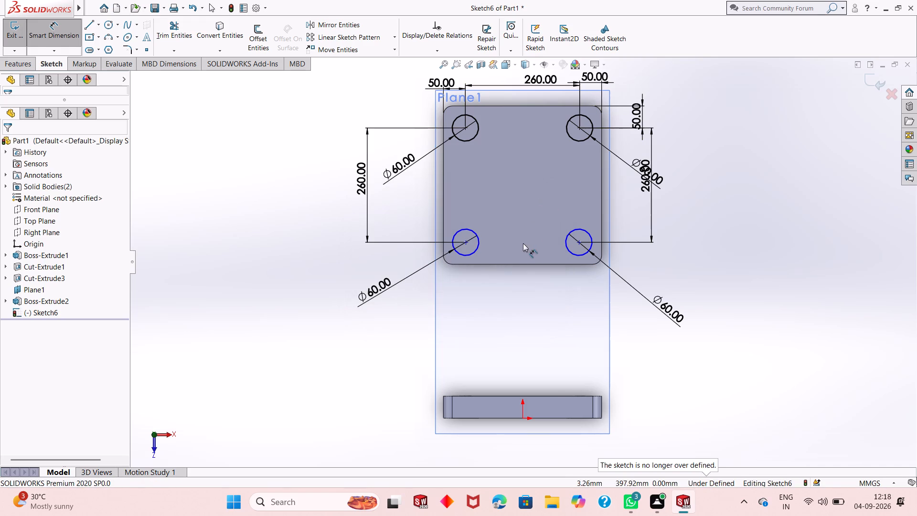
Dimension the lower-left circle's centre from the block's left edge and set the distance to 50 mm.
drag(466, 243, 448, 246)
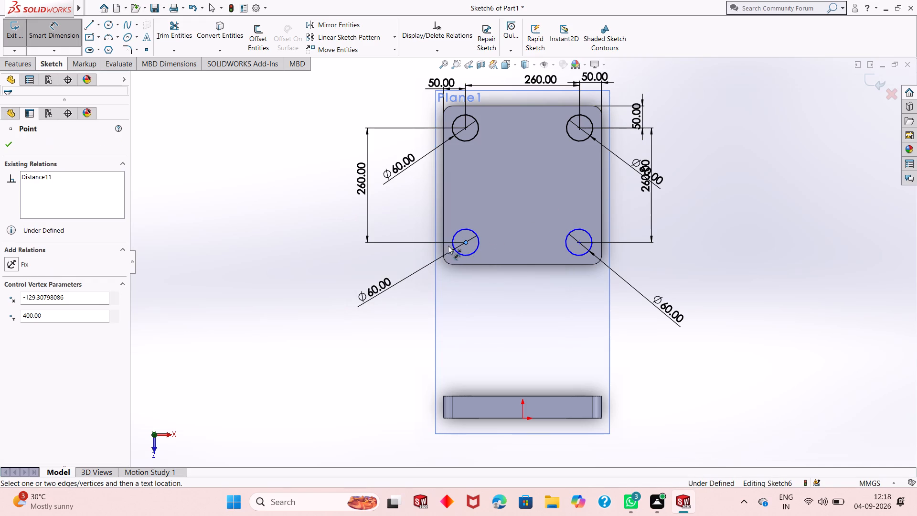
drag(448, 246, 444, 234)
drag(444, 234, 444, 235)
click(444, 220)
click(456, 302)
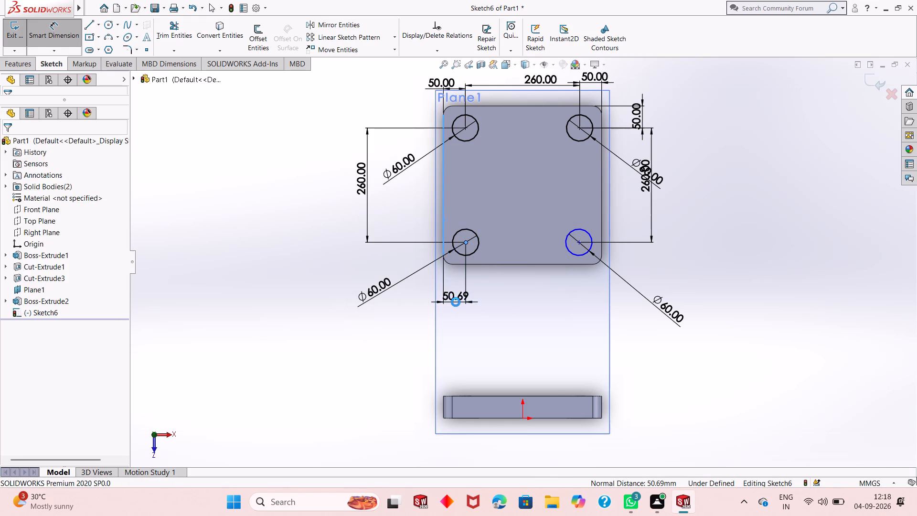
text(50)
key(Return)
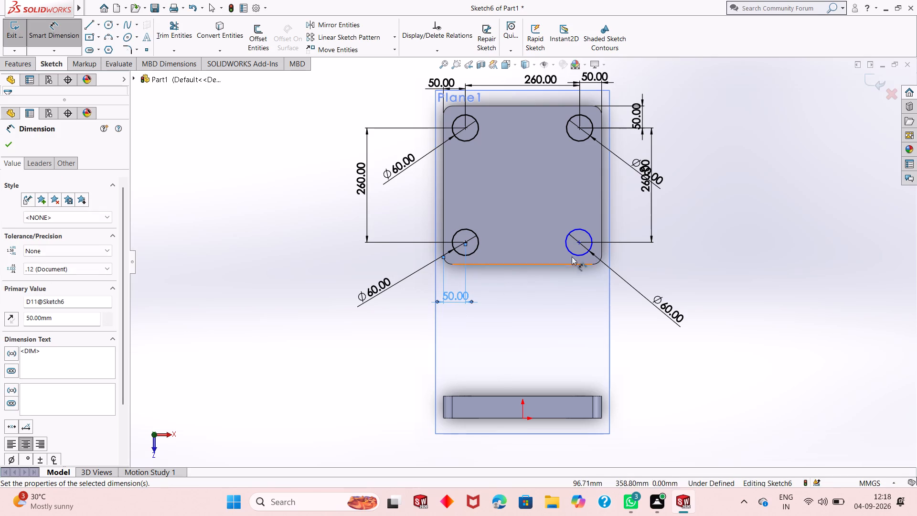
Dimension the lower-right circle's centre from the block's right edge and set the distance to 50 mm.
drag(579, 243, 605, 247)
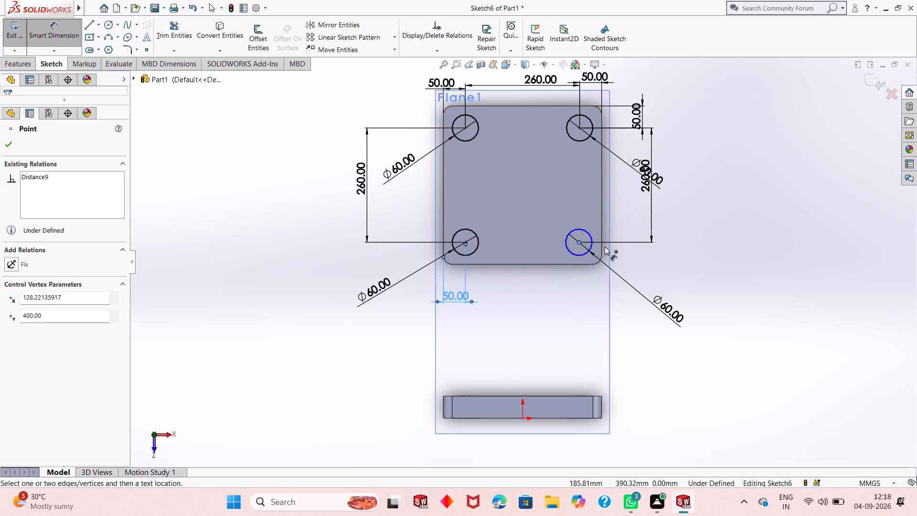
drag(605, 247, 601, 243)
drag(602, 232, 601, 284)
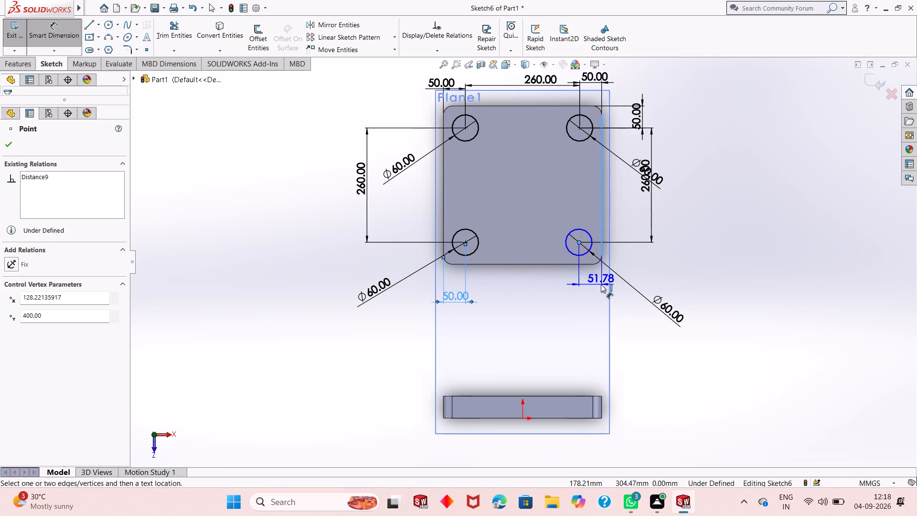
click(601, 284)
text(50)
key(Return)
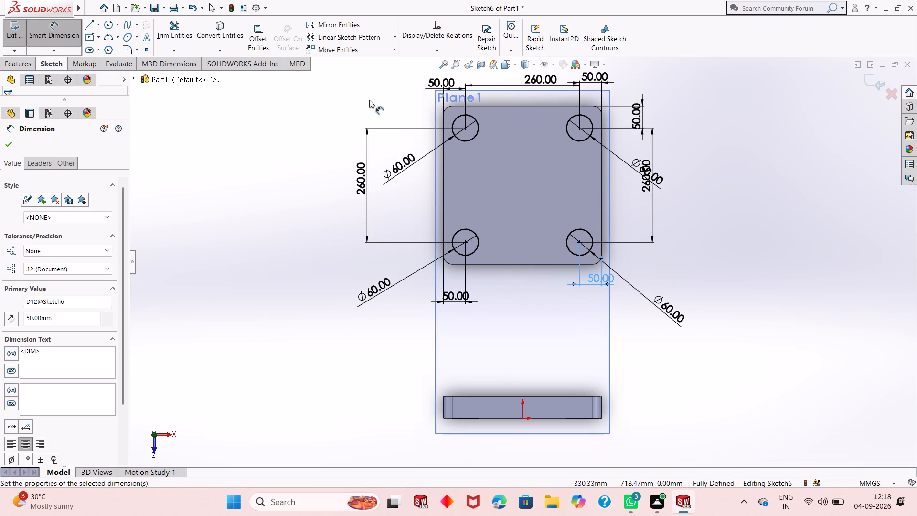
click(7, 139)
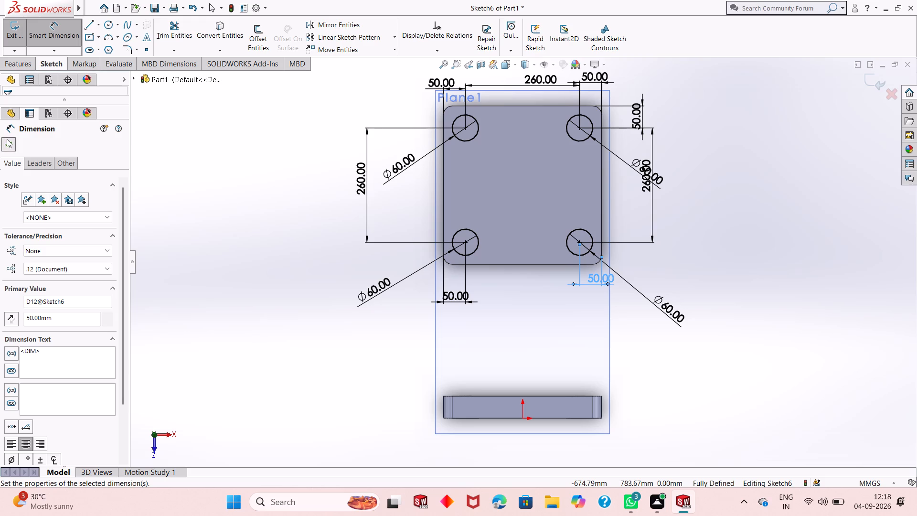
Cut the four 60 mm corner circles into the rounded block with a 10 mm blind Extruded Cut.
click(21, 60)
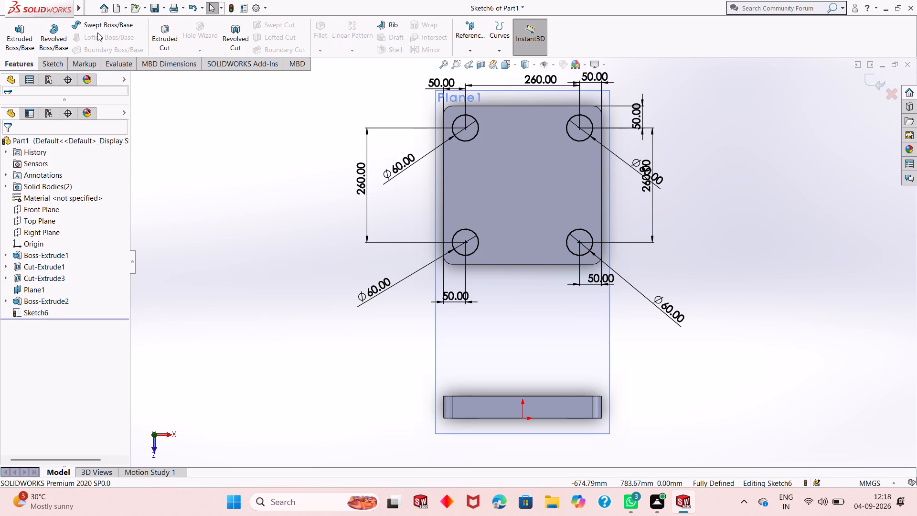
click(167, 31)
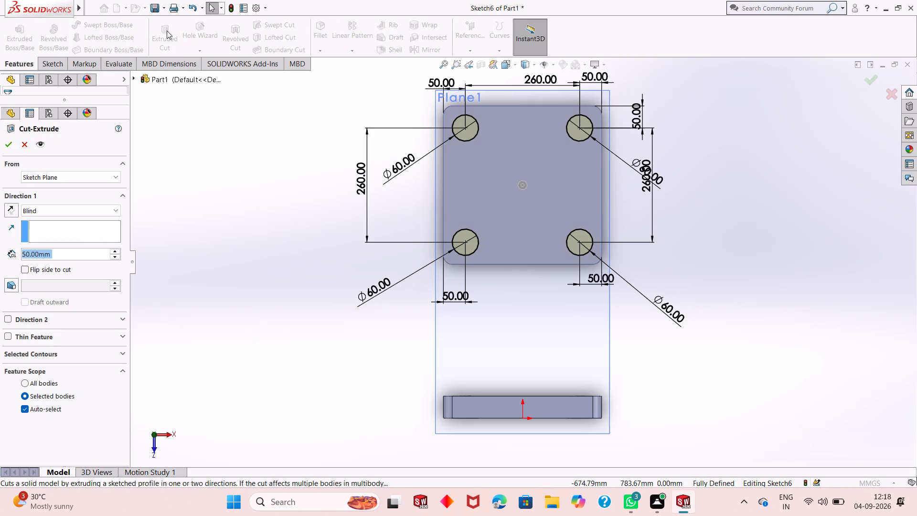
text(10)
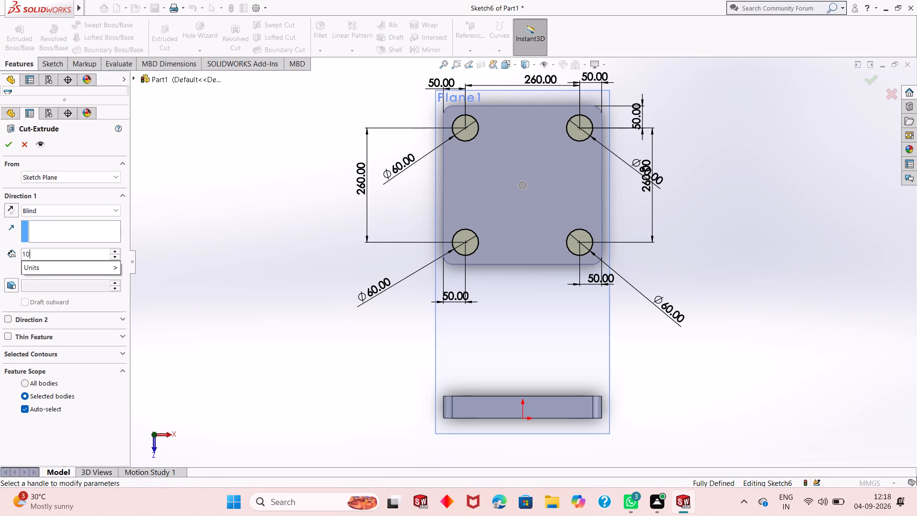
key(Return)
click(7, 143)
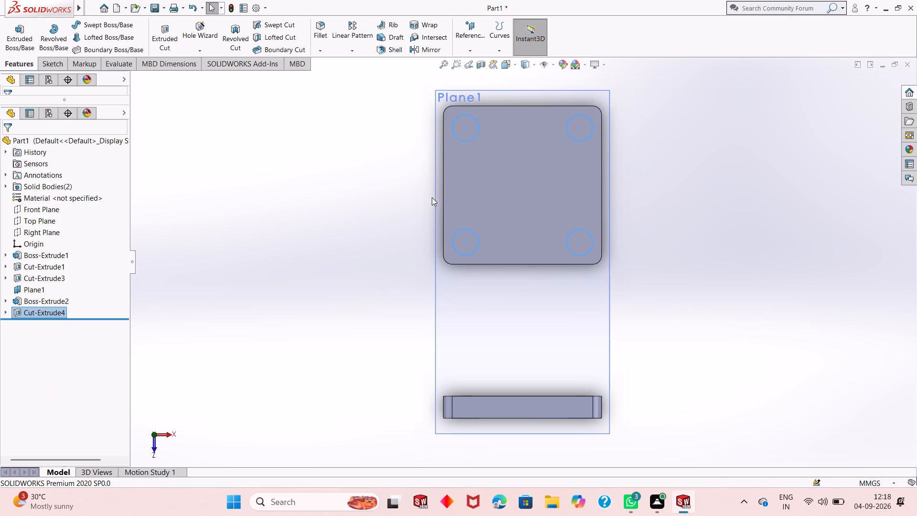
Start a new sketch on the floor of the upper-left circular recess, viewed face-on.
middle_click(465, 181)
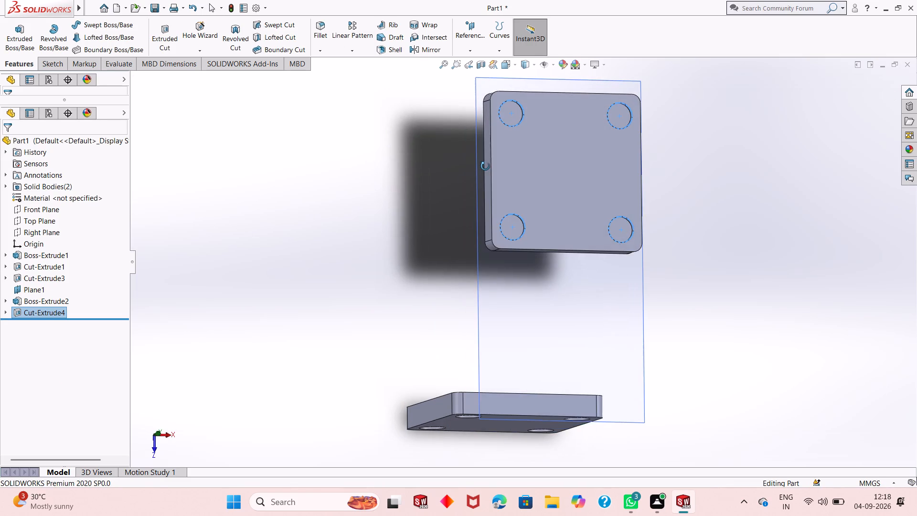
key(Escape)
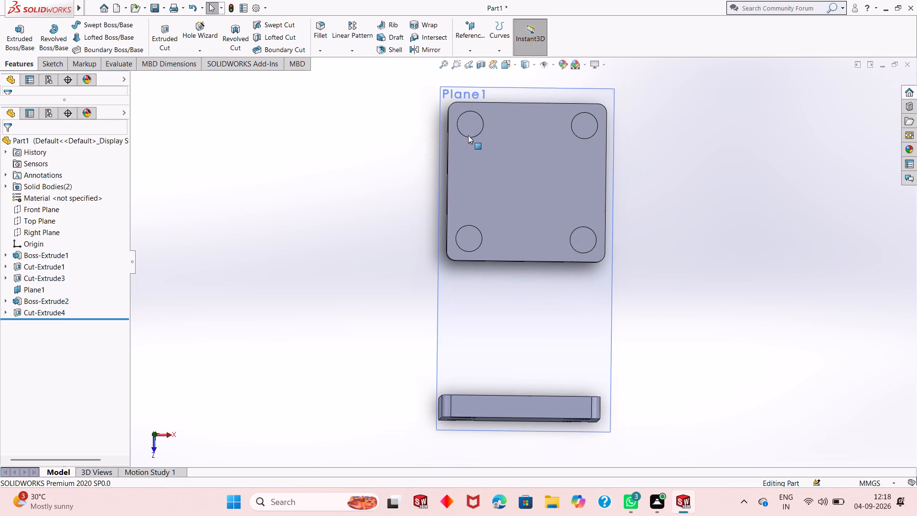
click(469, 127)
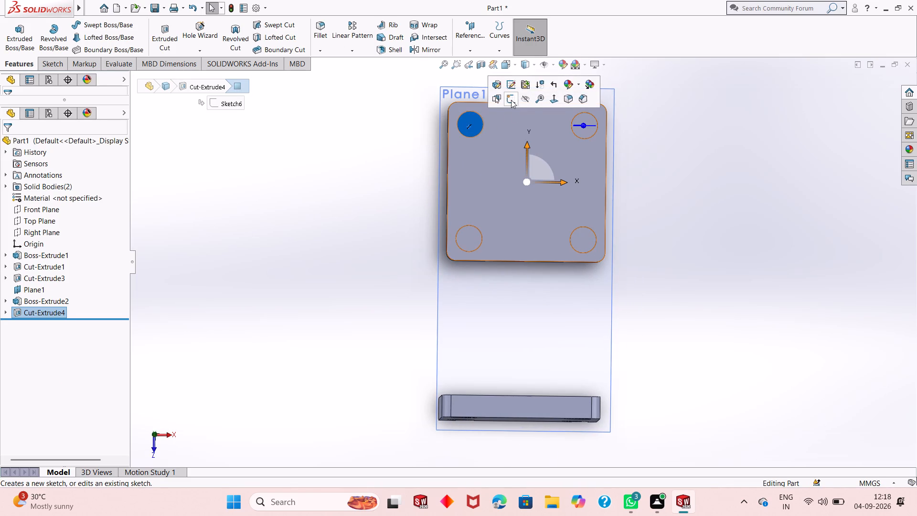
click(511, 100)
key(ctrl+8)
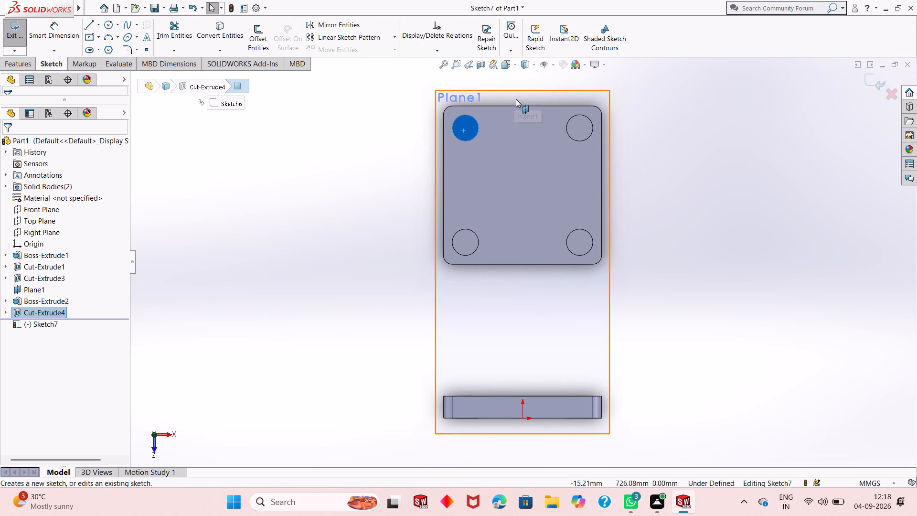
key(Escape)
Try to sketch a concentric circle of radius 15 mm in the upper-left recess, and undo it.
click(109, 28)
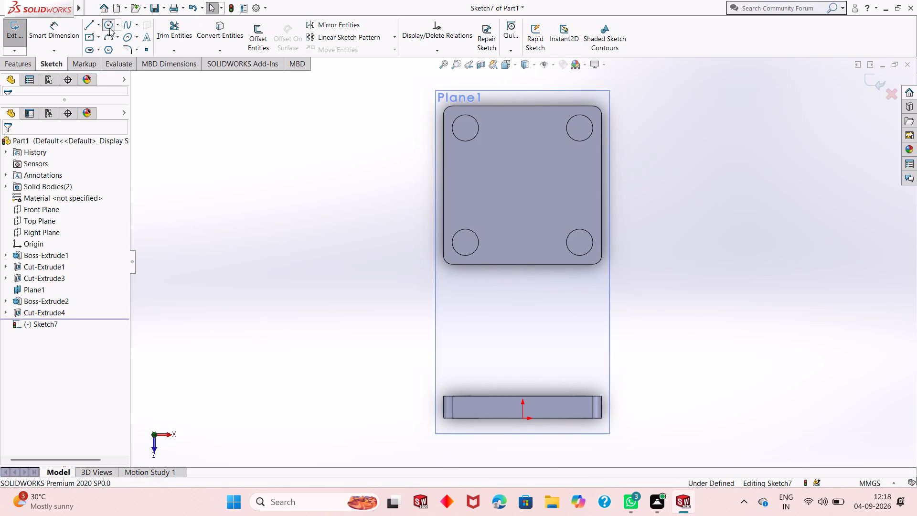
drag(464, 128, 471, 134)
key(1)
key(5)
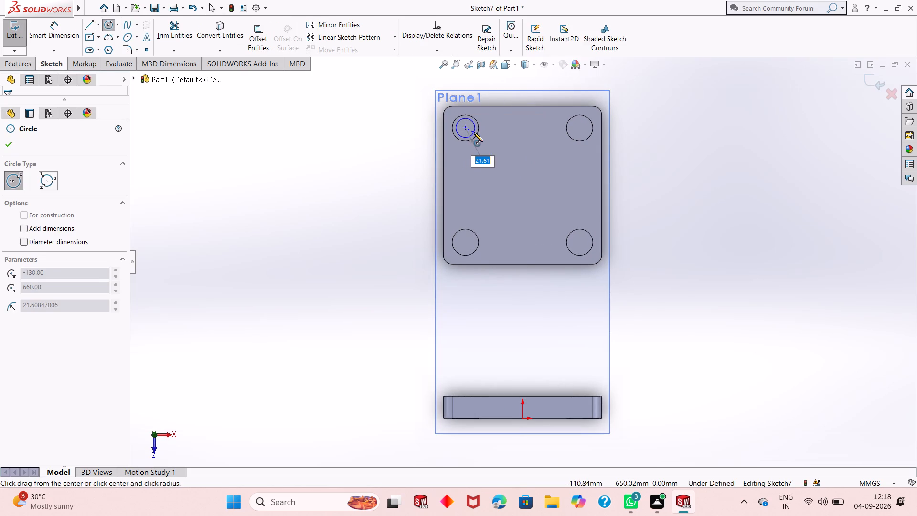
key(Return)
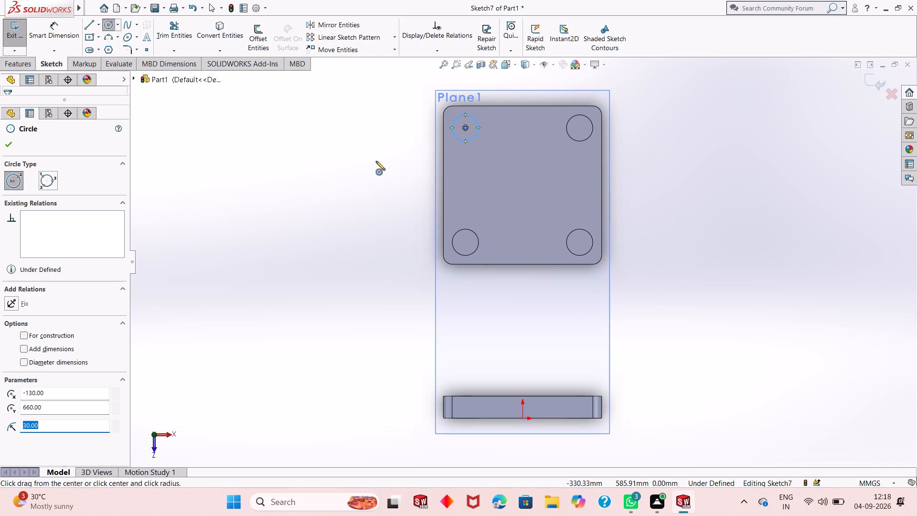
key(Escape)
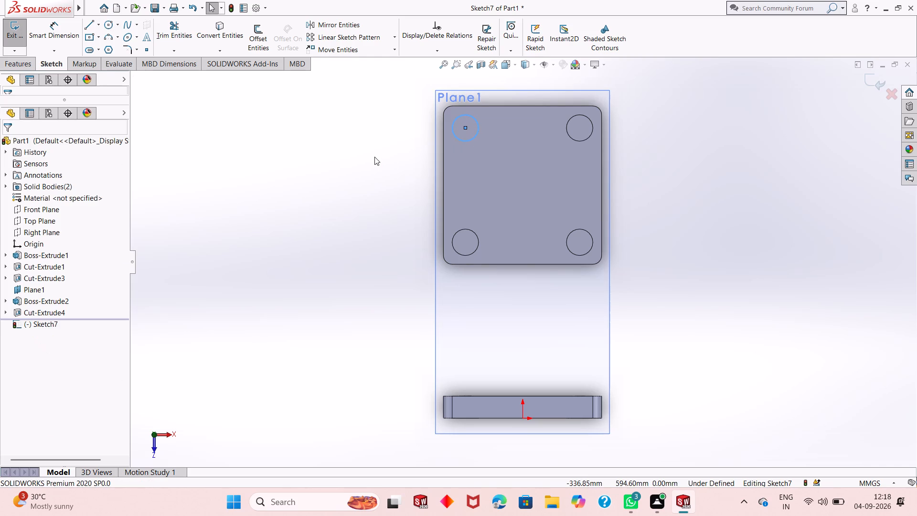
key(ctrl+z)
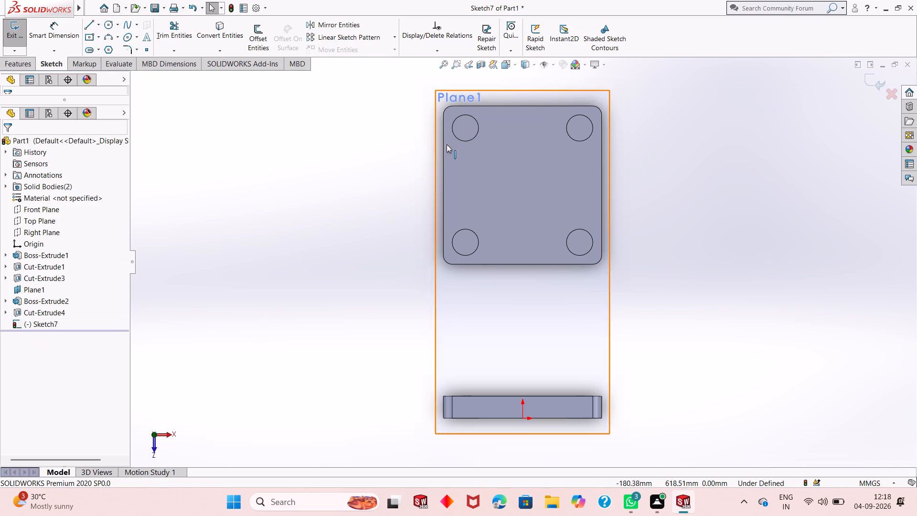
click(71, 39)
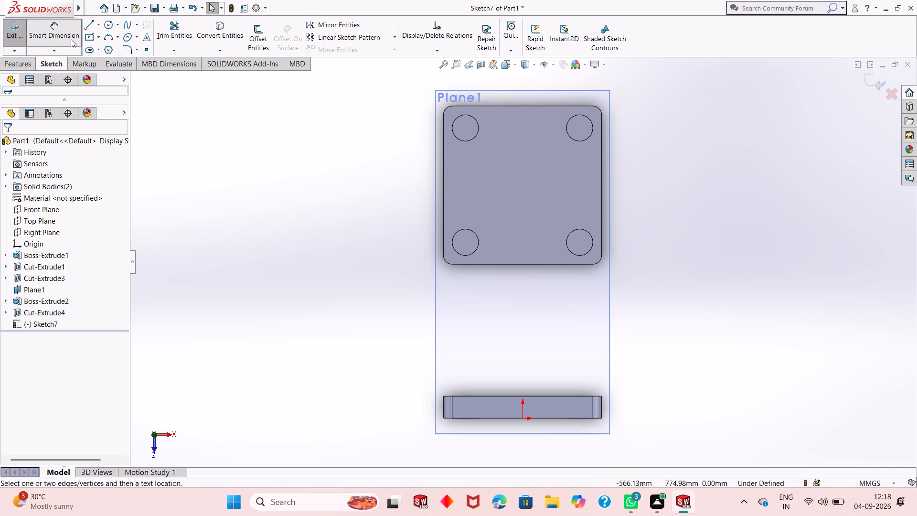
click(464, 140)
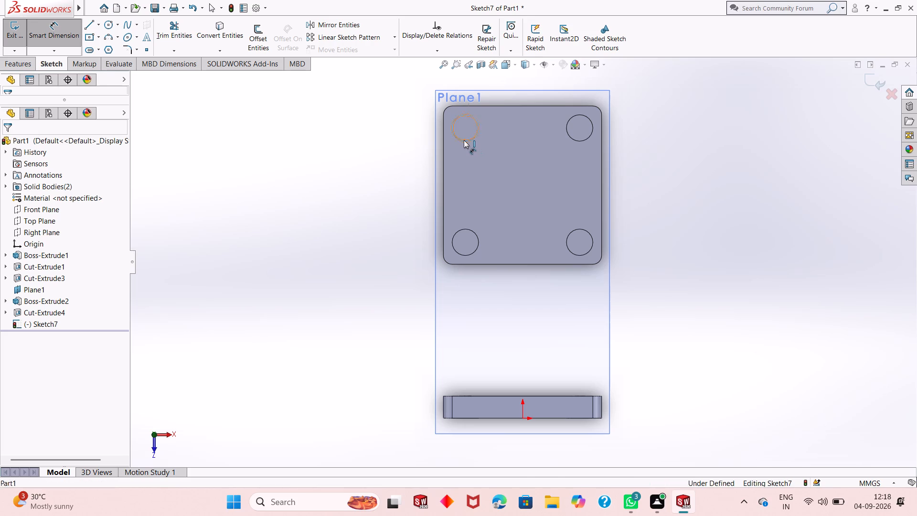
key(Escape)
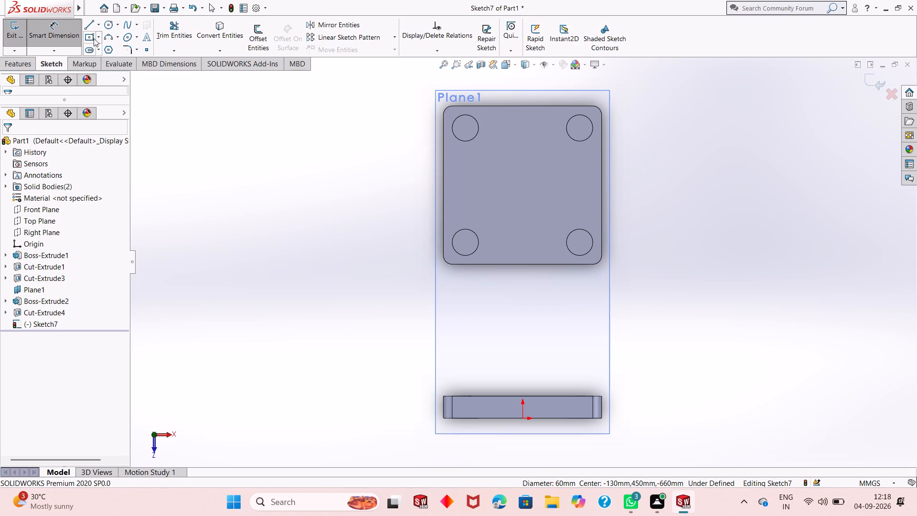
Sketch a circle of radius 15 mm concentric with the upper-left circular recess of the rounded block.
click(106, 22)
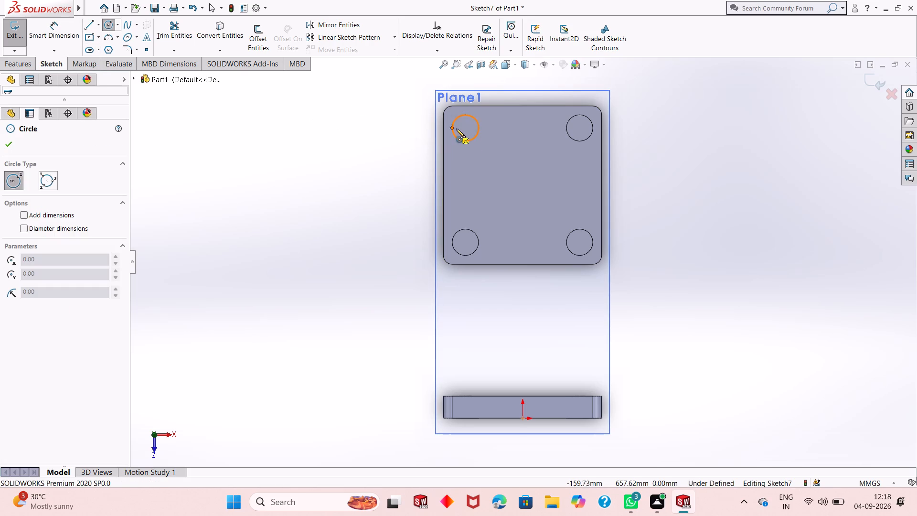
click(467, 128)
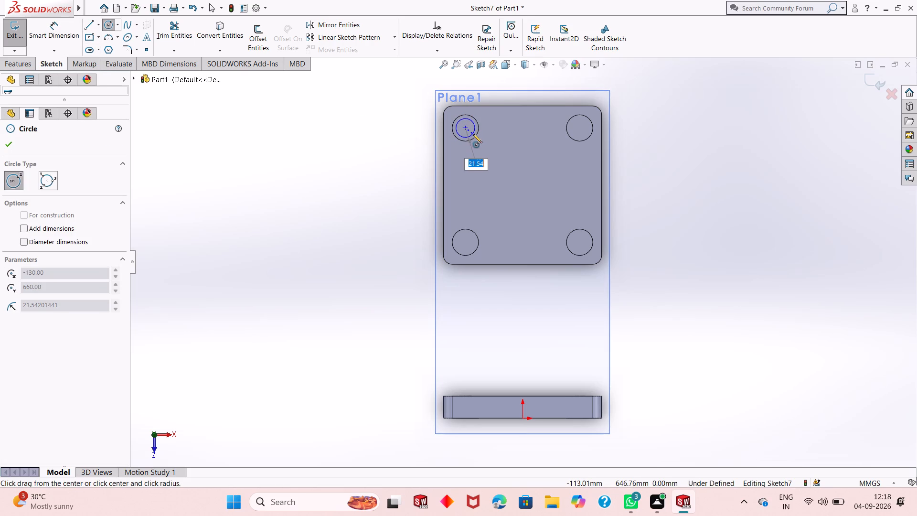
text(15)
key(Return)
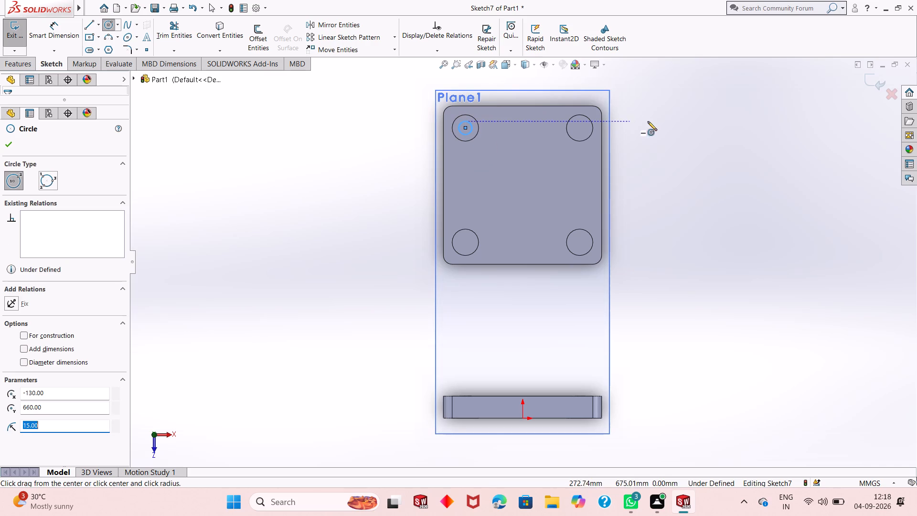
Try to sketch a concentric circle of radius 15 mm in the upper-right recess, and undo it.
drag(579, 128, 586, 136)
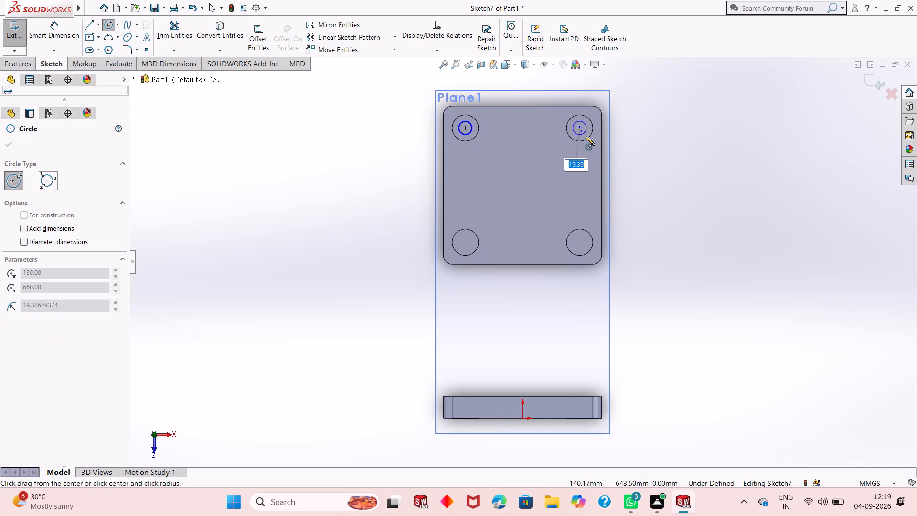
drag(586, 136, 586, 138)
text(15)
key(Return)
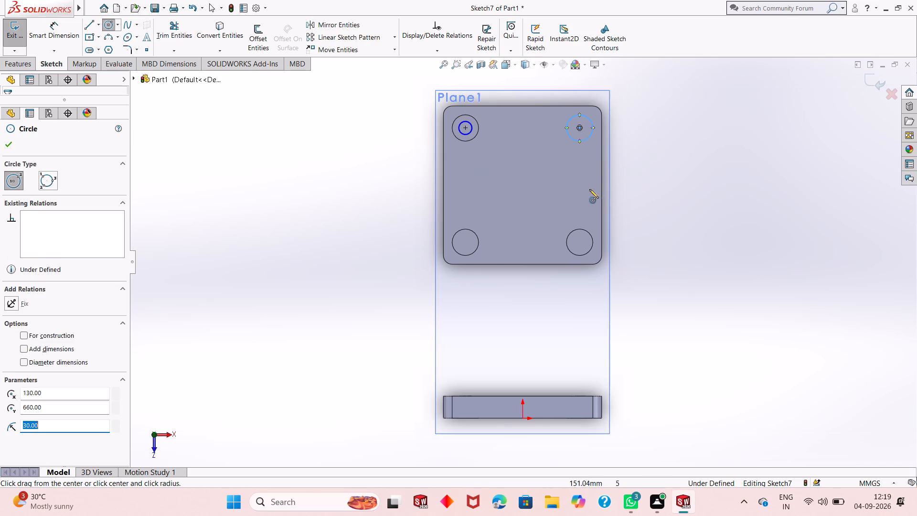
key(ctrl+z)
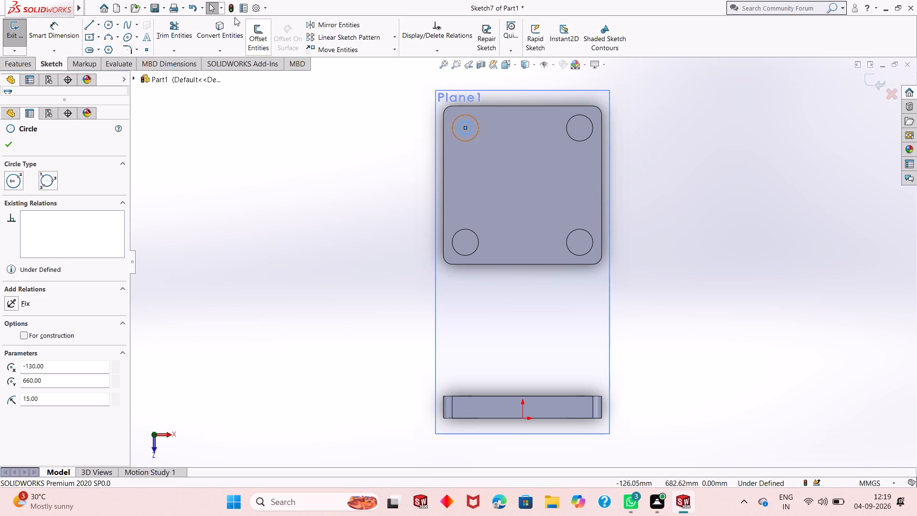
Sketch concentric circles of radius 15 mm in the upper-right, lower-right and lower-left recesses.
click(109, 25)
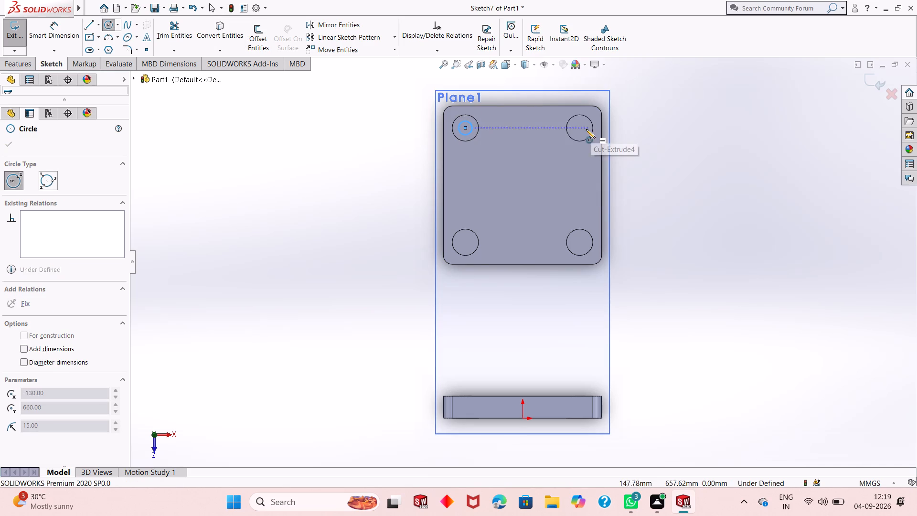
click(580, 128)
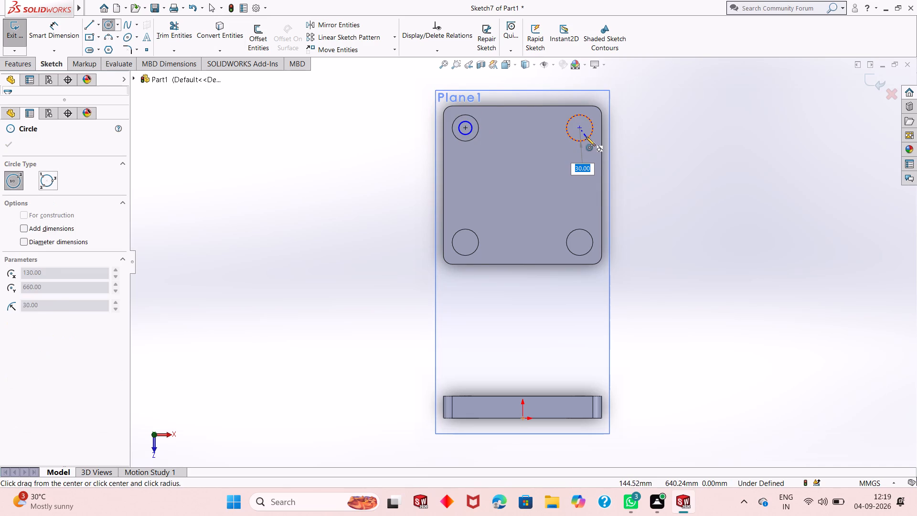
text(15)
key(Return)
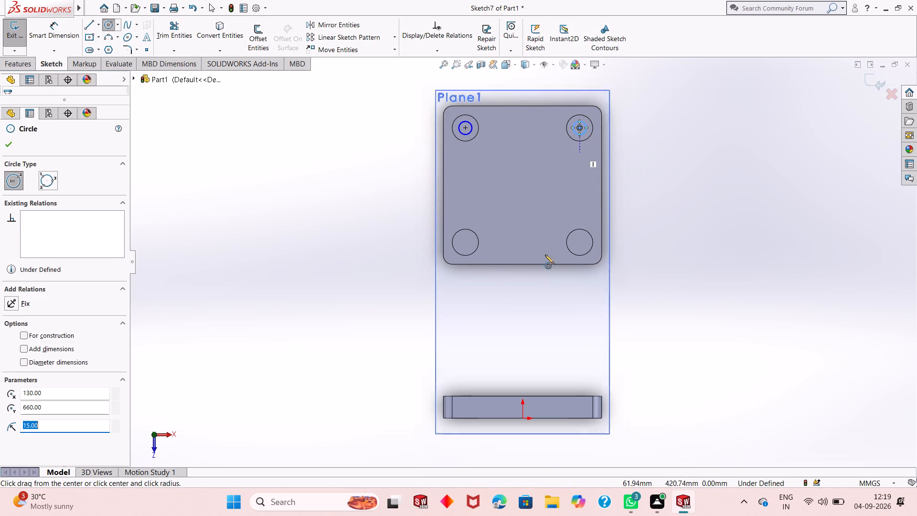
click(579, 243)
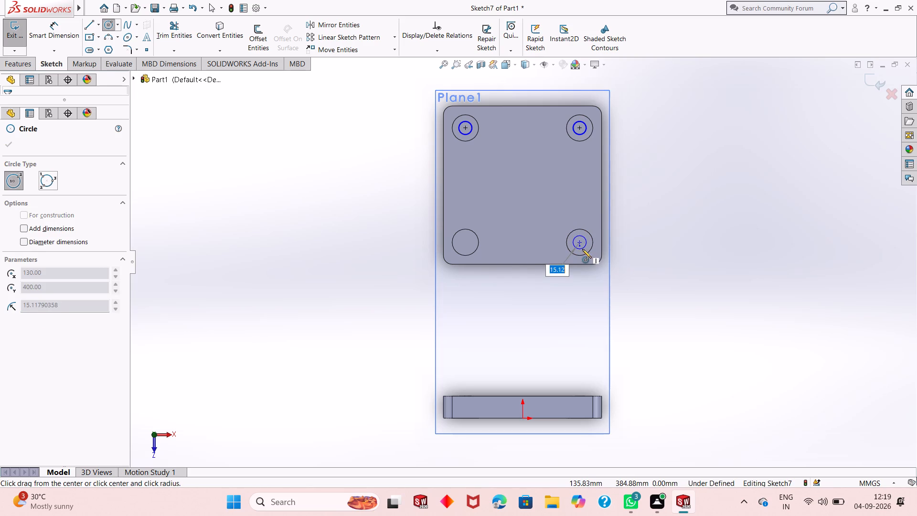
text(15)
key(Return)
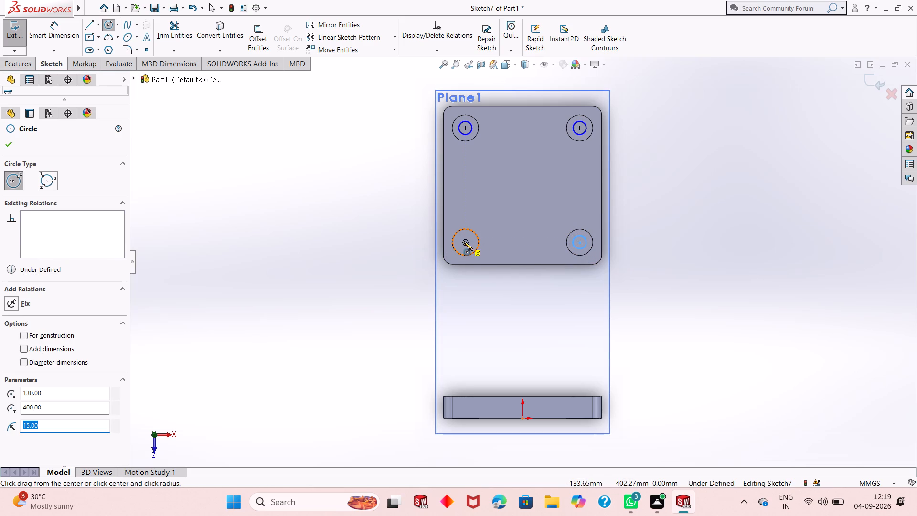
click(464, 241)
text(15)
key(Return)
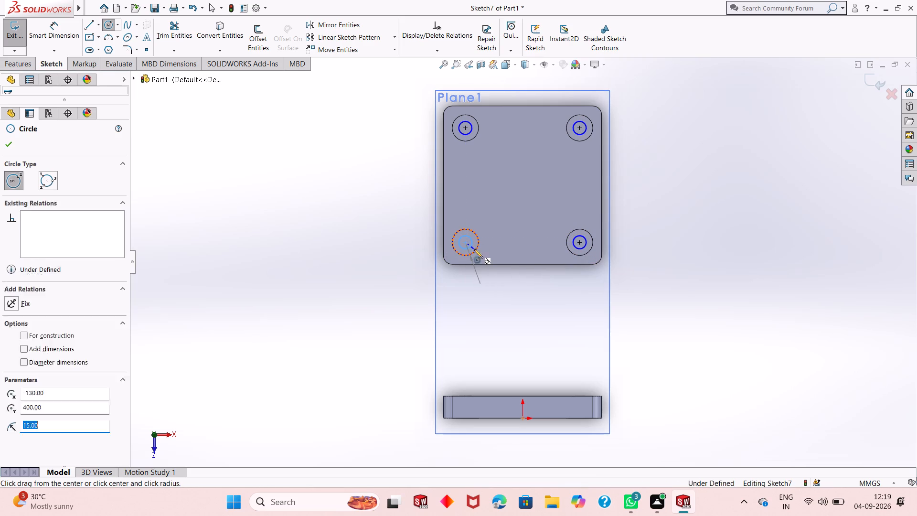
key(Escape)
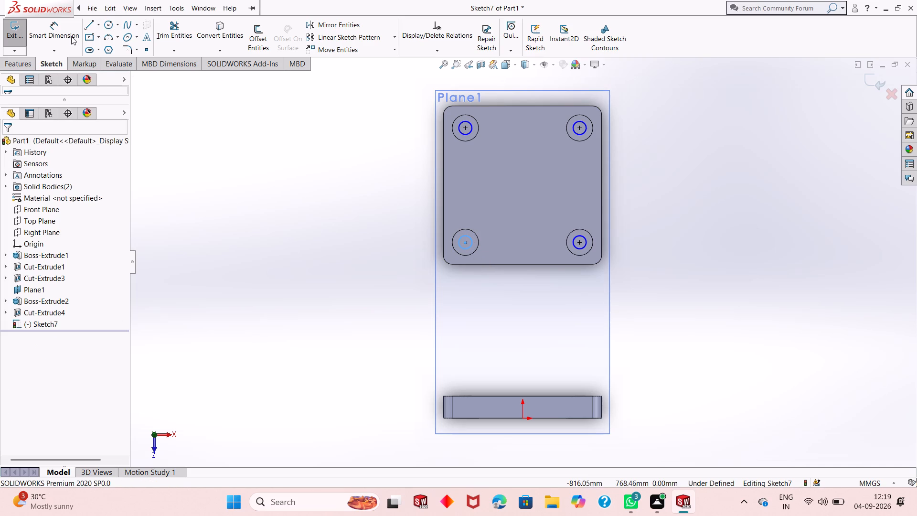
Dimension the diameters of the upper-left and upper-right inner circles at 30 mm each.
click(71, 36)
drag(473, 127, 405, 157)
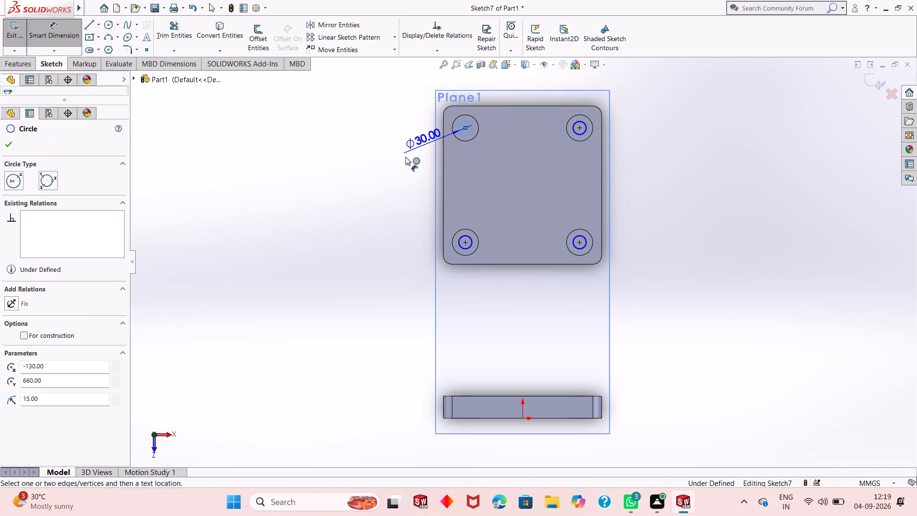
drag(405, 157, 395, 163)
click(395, 163)
drag(356, 150, 501, 166)
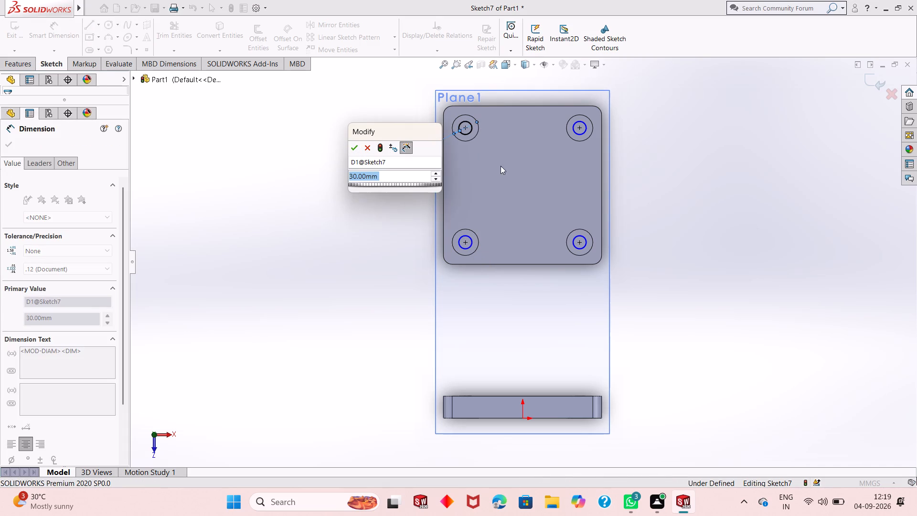
drag(501, 166, 371, 156)
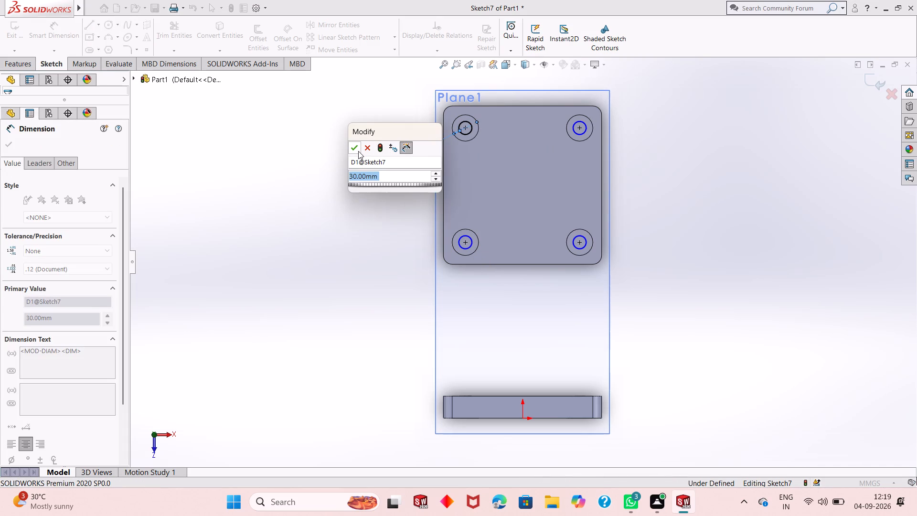
click(358, 151)
drag(584, 133, 650, 155)
click(650, 155)
click(611, 142)
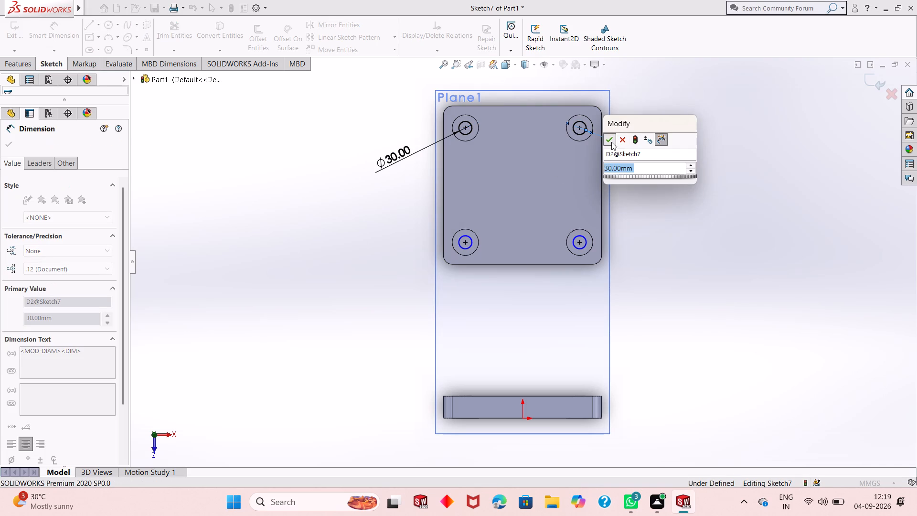
Dimension the diameters of the lower-right and lower-left inner circles at 30 mm each.
drag(585, 247, 650, 276)
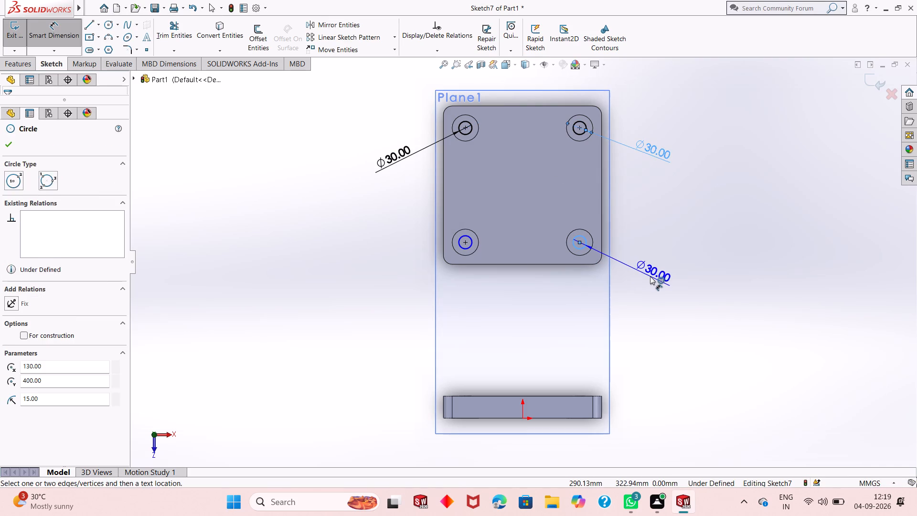
click(650, 276)
click(612, 260)
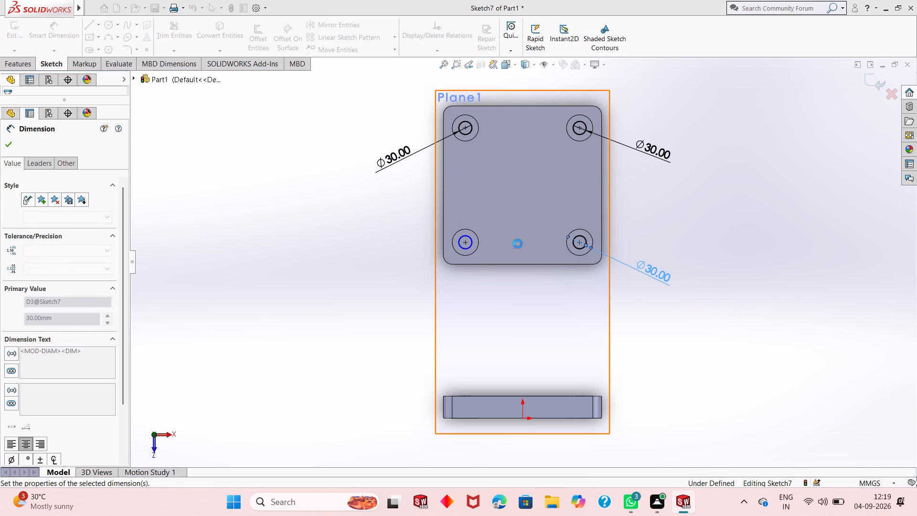
drag(463, 248, 384, 275)
drag(385, 275, 363, 211)
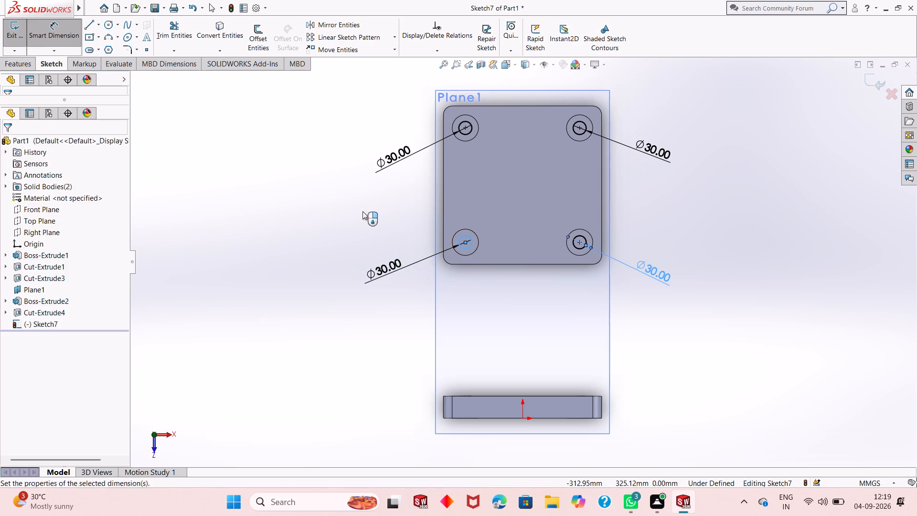
drag(363, 211, 345, 259)
click(345, 259)
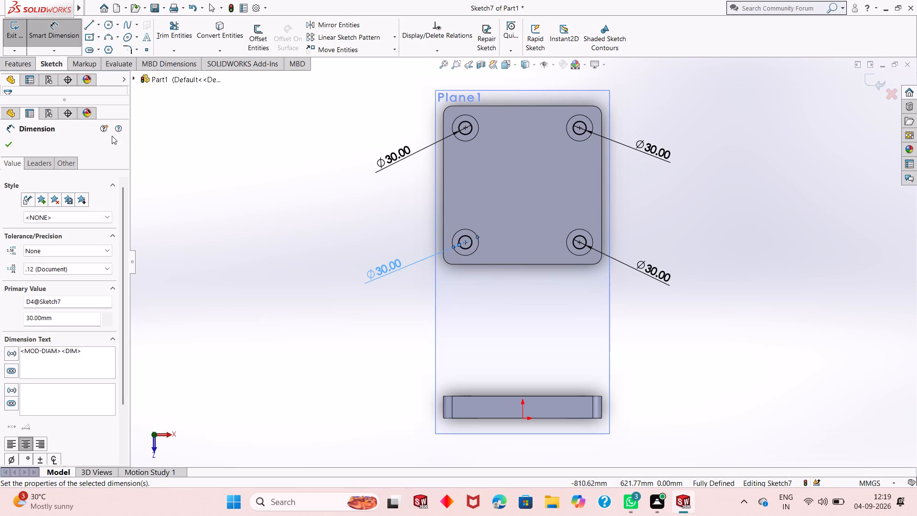
click(7, 148)
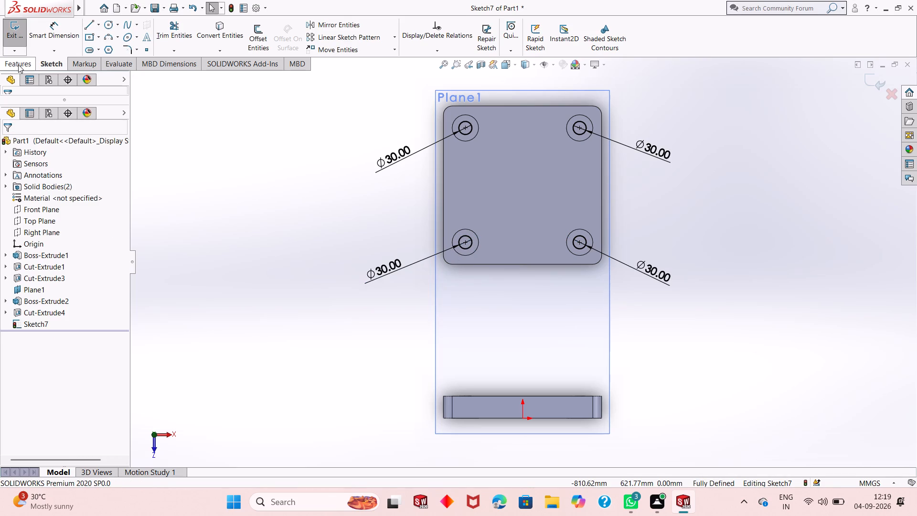
Cut the four 30 mm circles into the rounded block with a 40 mm blind Extruded Cut.
click(18, 64)
click(161, 32)
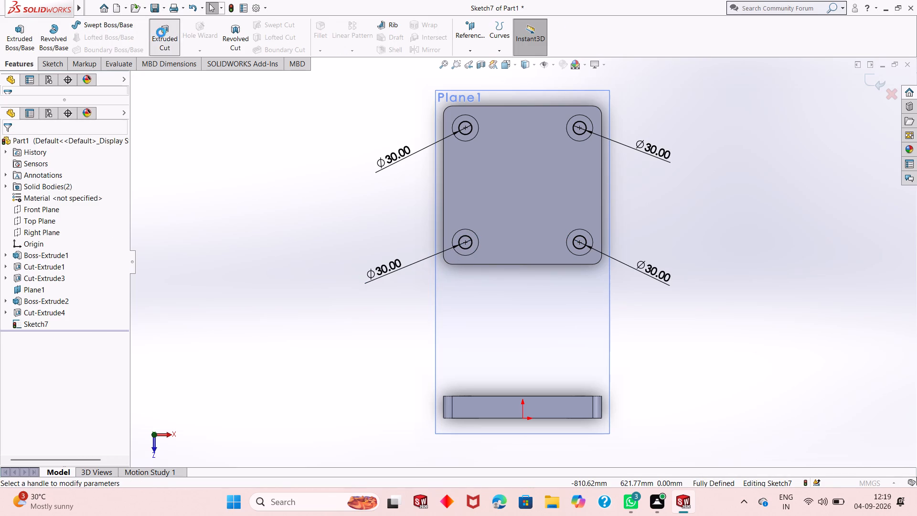
double_click(72, 253)
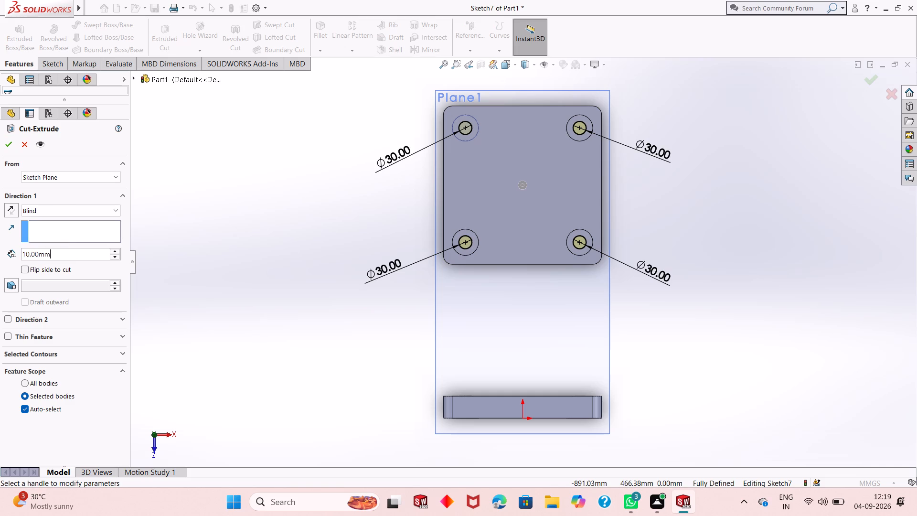
text(40)
key(Return)
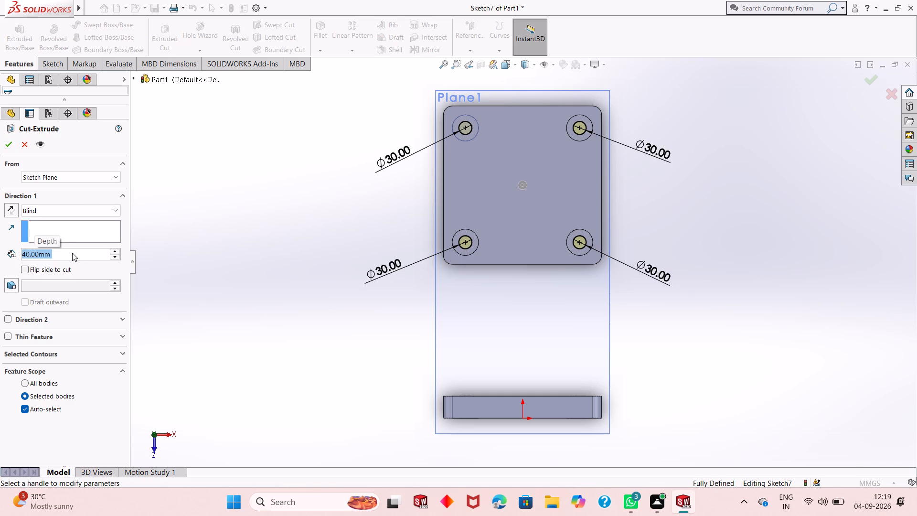
drag(11, 130, 10, 138)
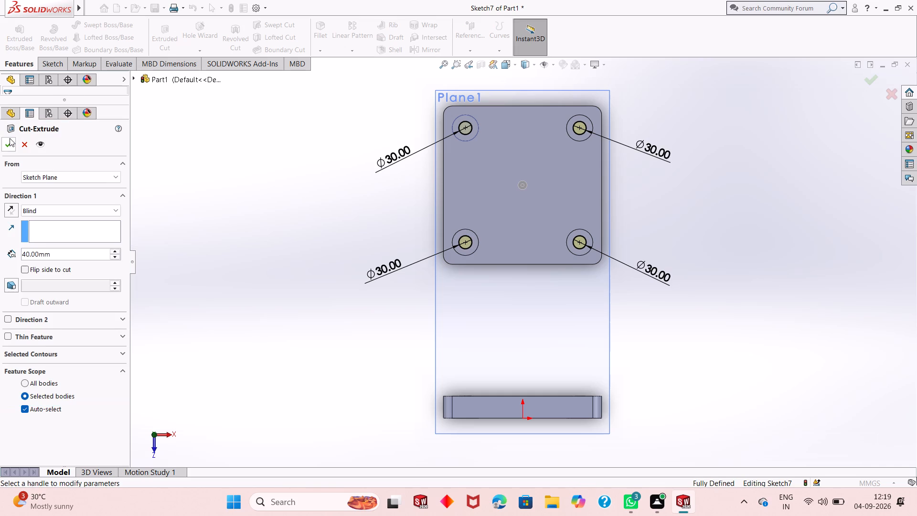
click(10, 138)
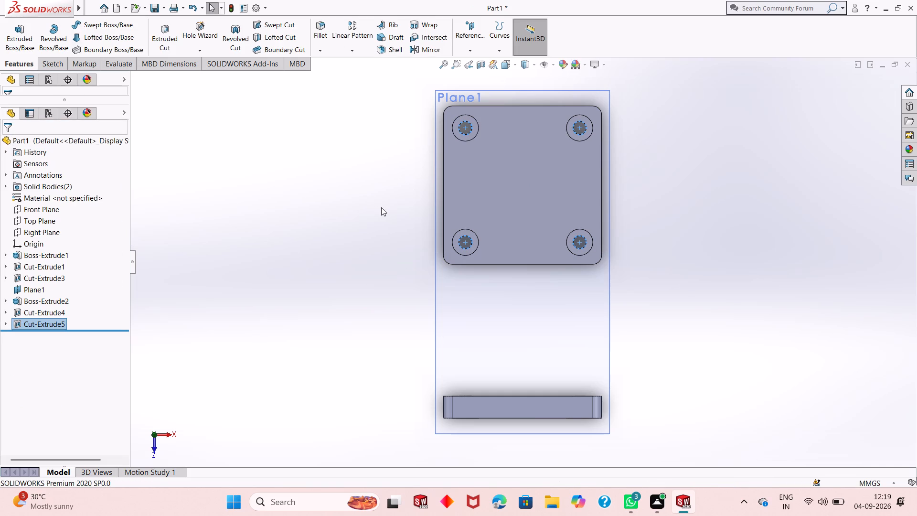
Hide Plane1 in the model.
middle_drag(423, 370, 445, 235)
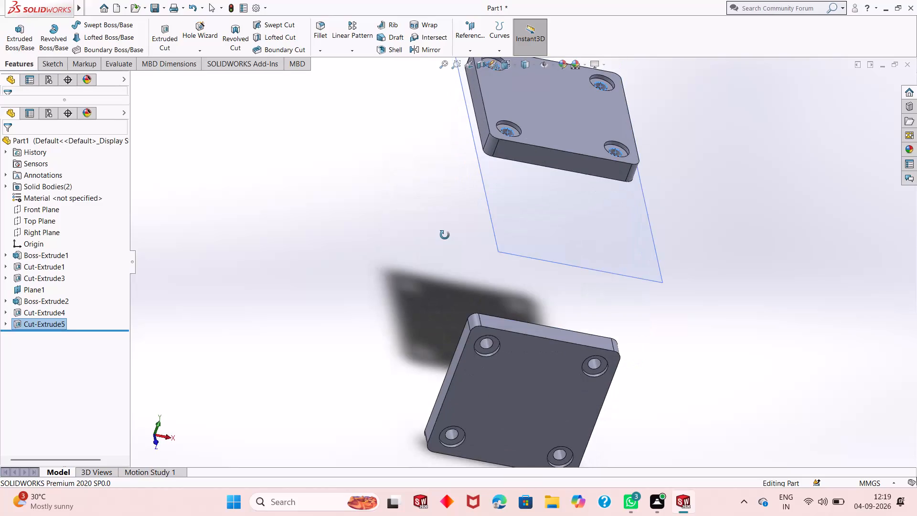
middle_drag(445, 235, 528, 214)
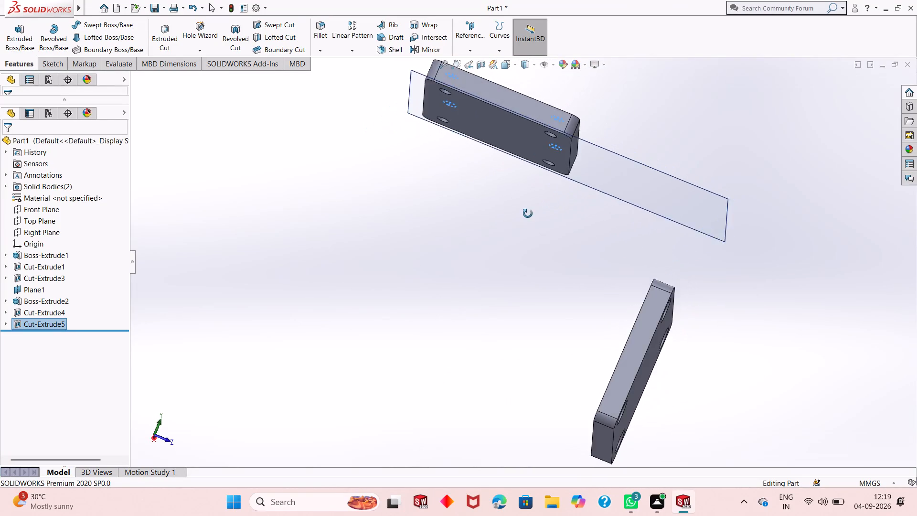
middle_drag(528, 214, 499, 335)
key(Escape)
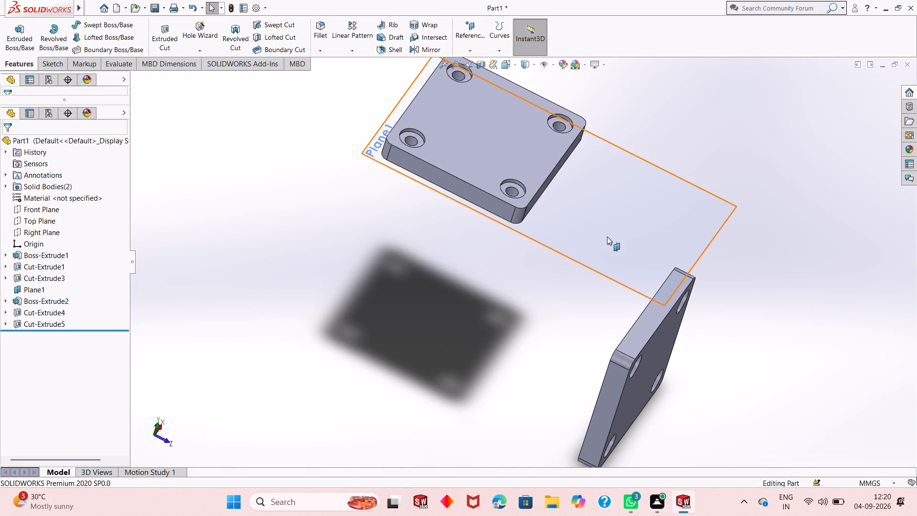
click(606, 236)
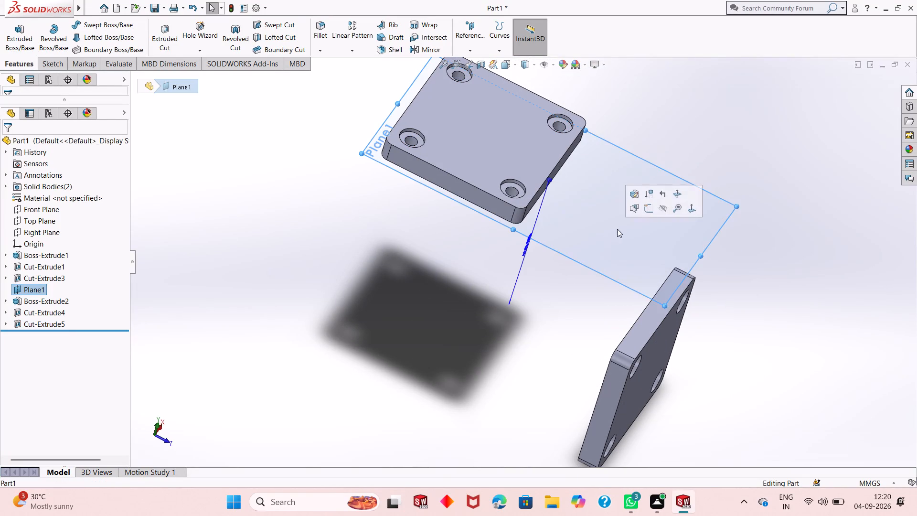
click(662, 204)
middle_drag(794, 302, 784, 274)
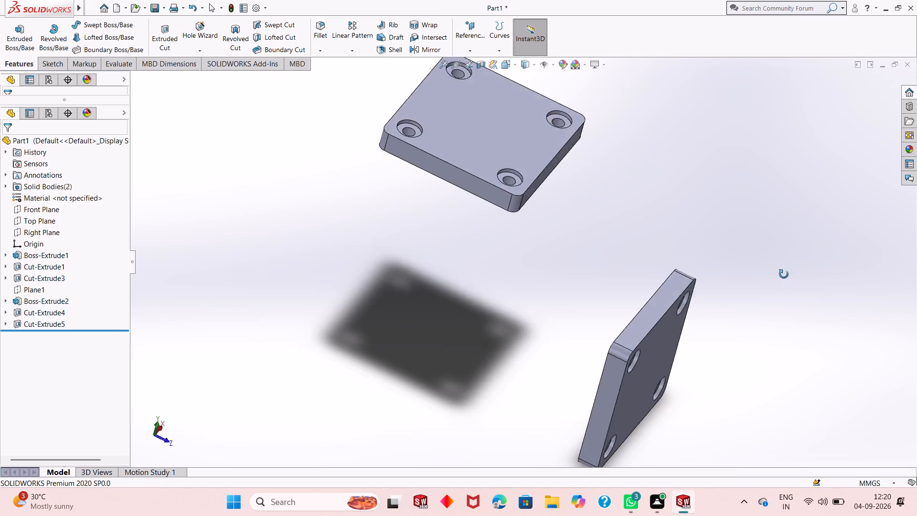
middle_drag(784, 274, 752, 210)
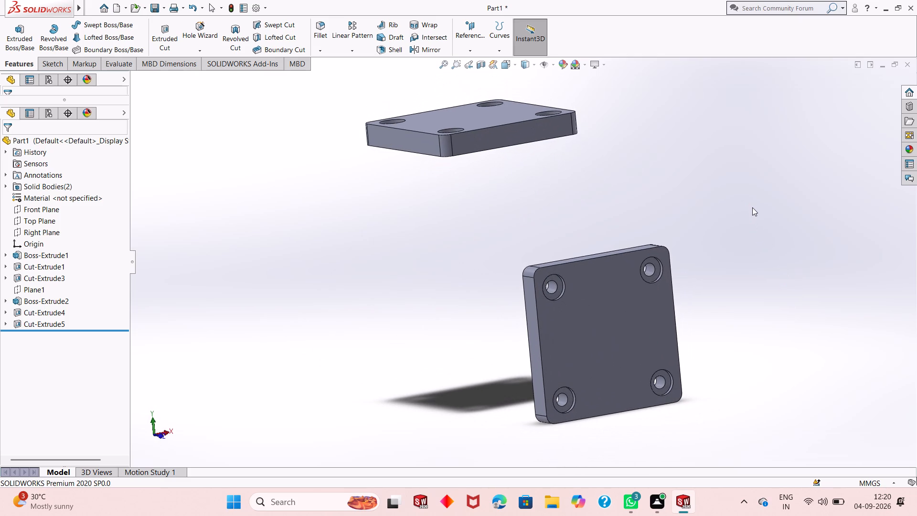
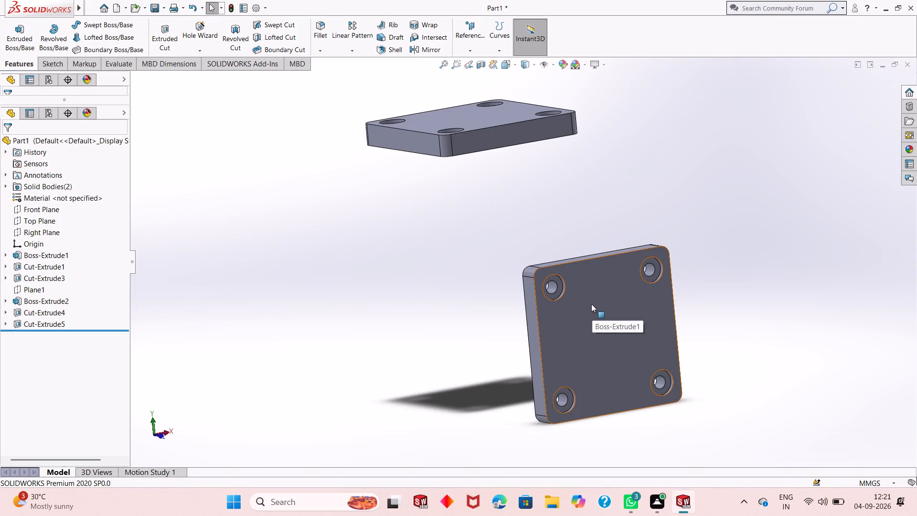
Sketch a circle of about 84 mm radius centred on the origin, on the first block's back face opposite the counterbores.
middle_drag(591, 305, 756, 297)
click(495, 332)
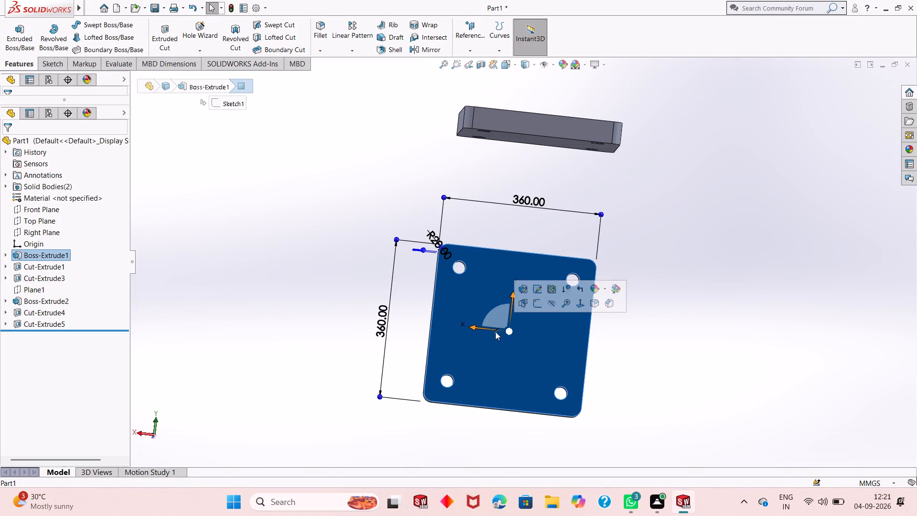
click(534, 304)
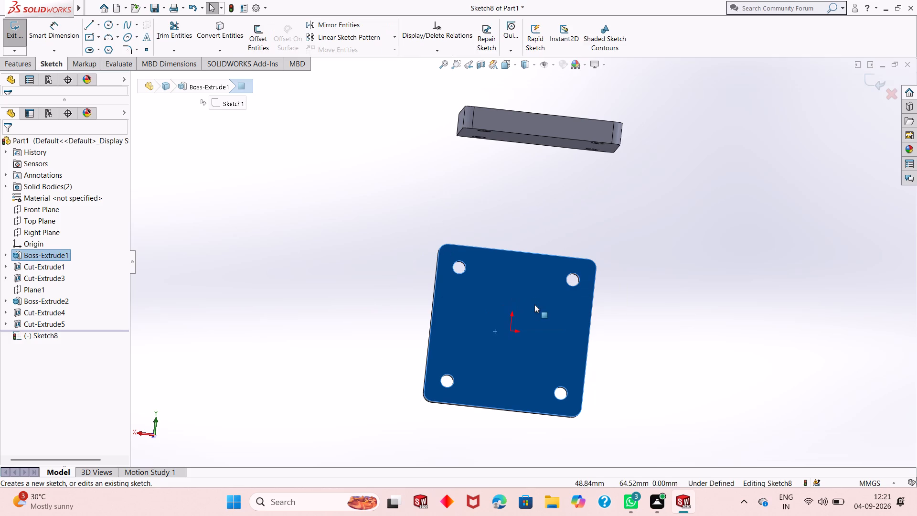
click(110, 29)
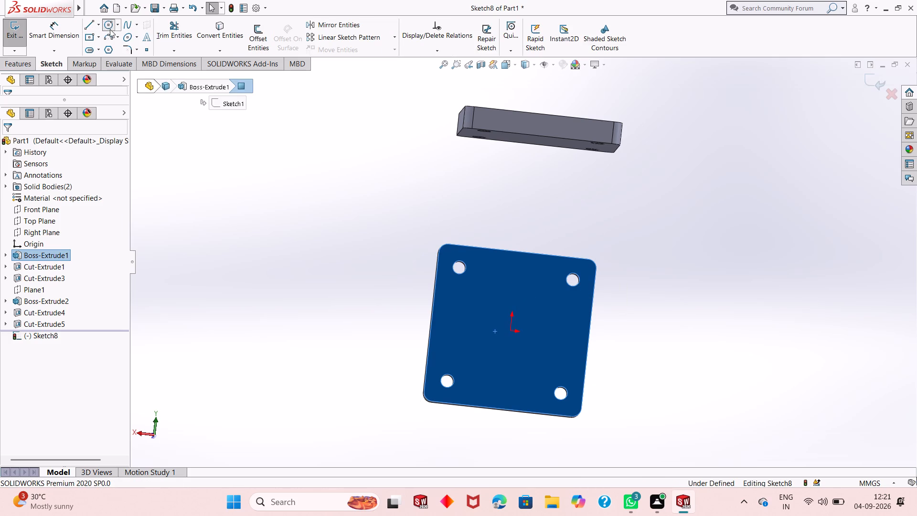
drag(510, 330, 527, 363)
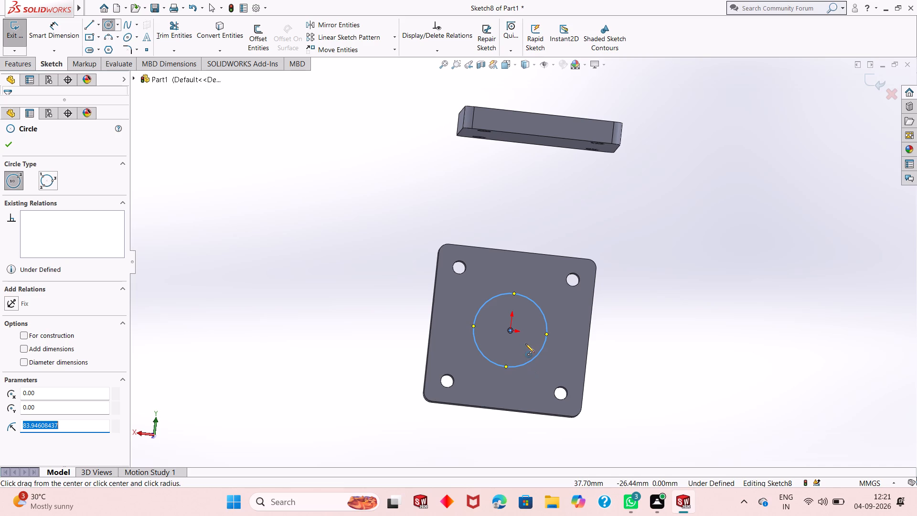
key(Escape)
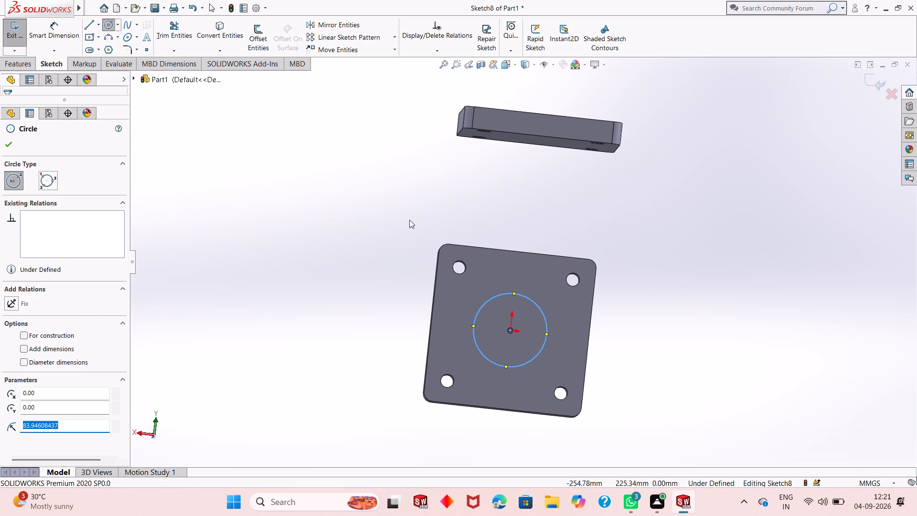
Dimension the central circle's diameter at 210 mm.
click(67, 35)
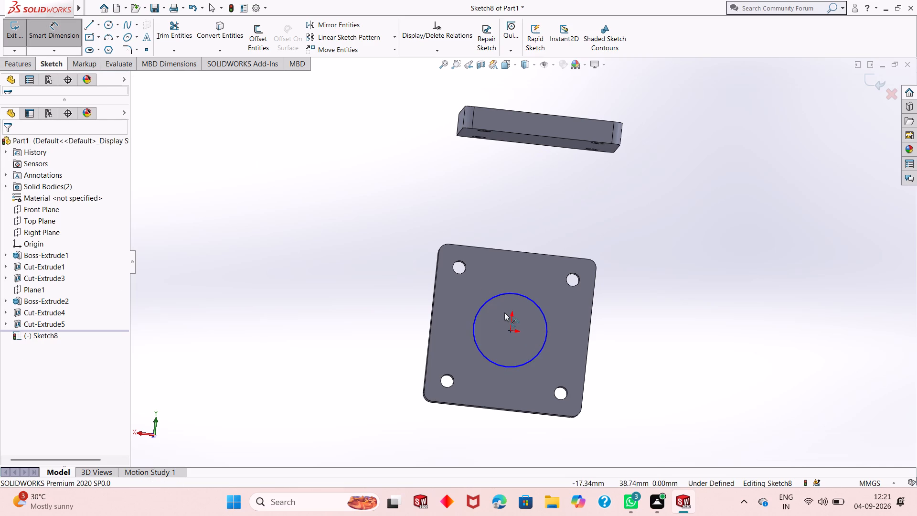
drag(546, 326, 659, 352)
click(659, 352)
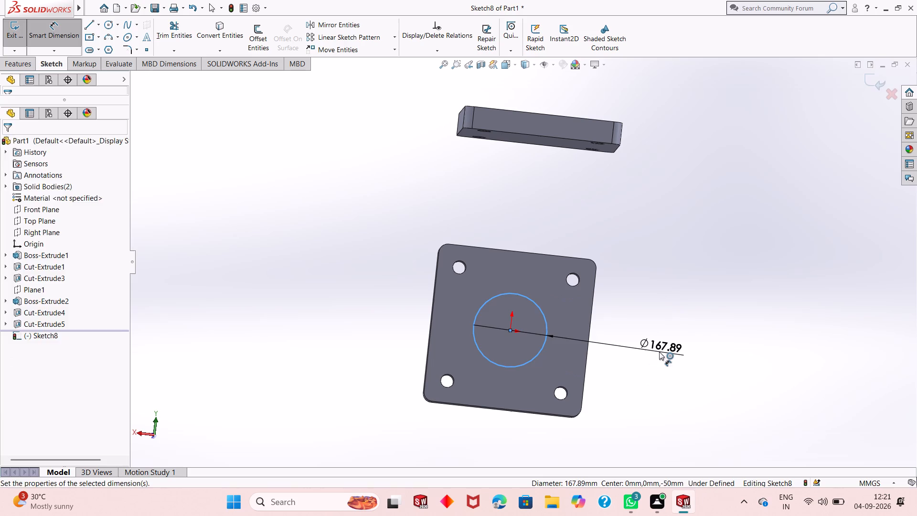
text(210)
key(Return)
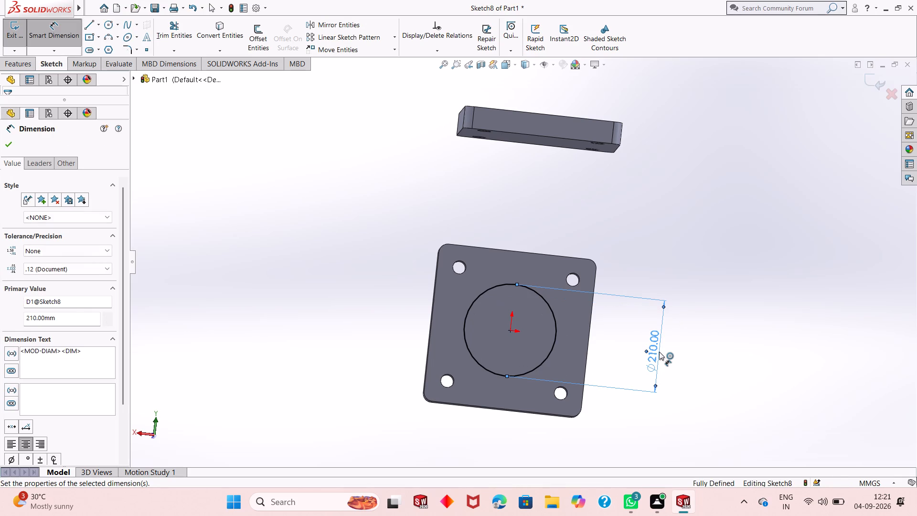
key(Escape)
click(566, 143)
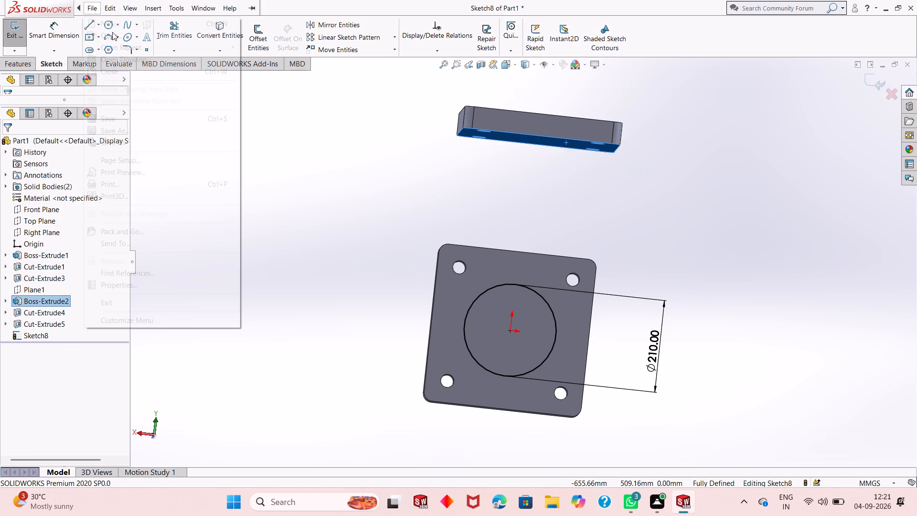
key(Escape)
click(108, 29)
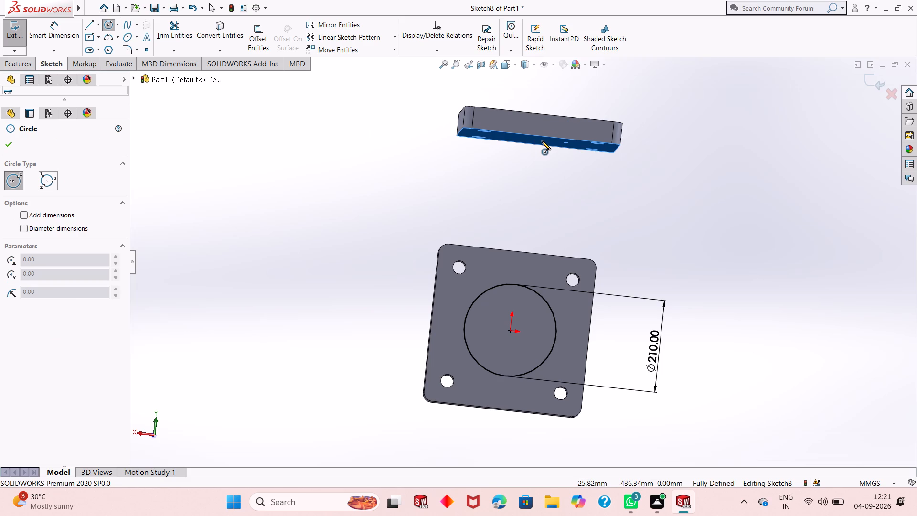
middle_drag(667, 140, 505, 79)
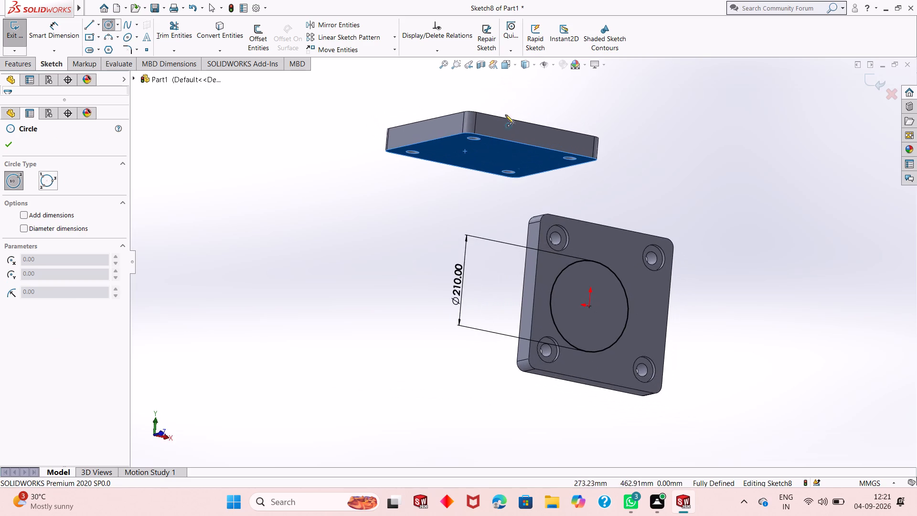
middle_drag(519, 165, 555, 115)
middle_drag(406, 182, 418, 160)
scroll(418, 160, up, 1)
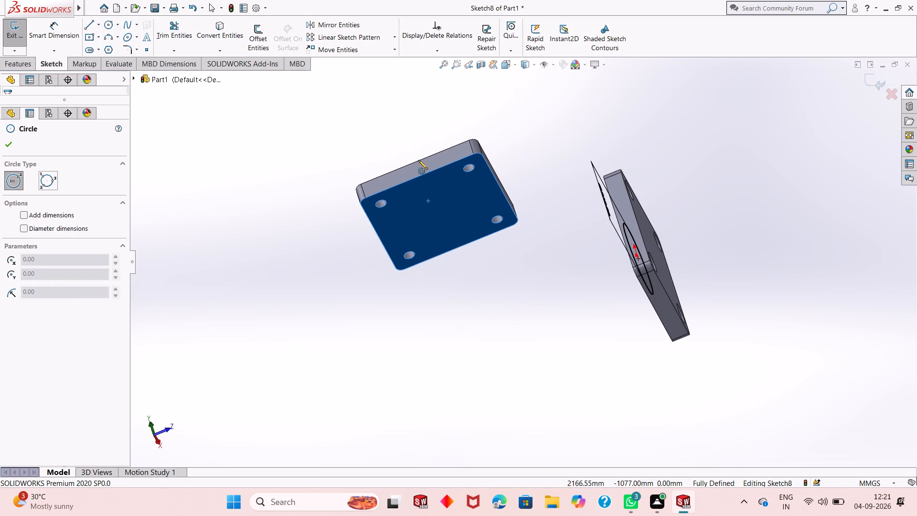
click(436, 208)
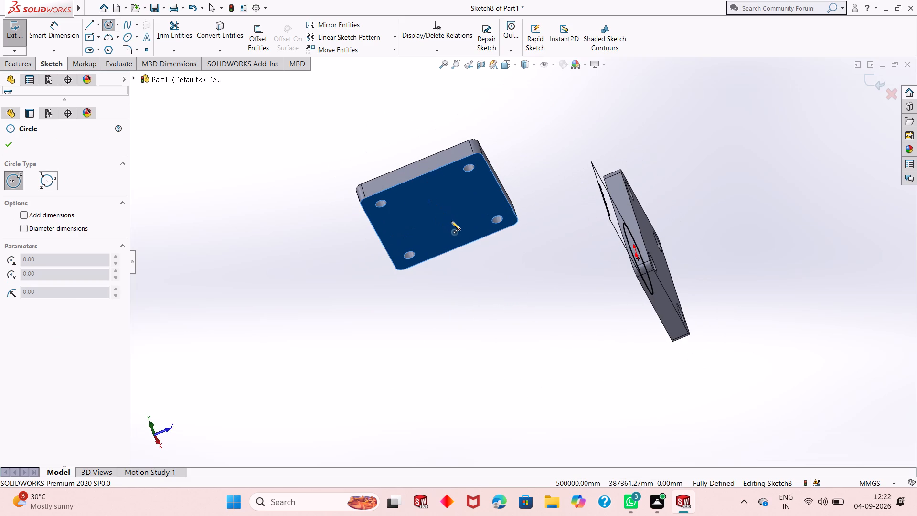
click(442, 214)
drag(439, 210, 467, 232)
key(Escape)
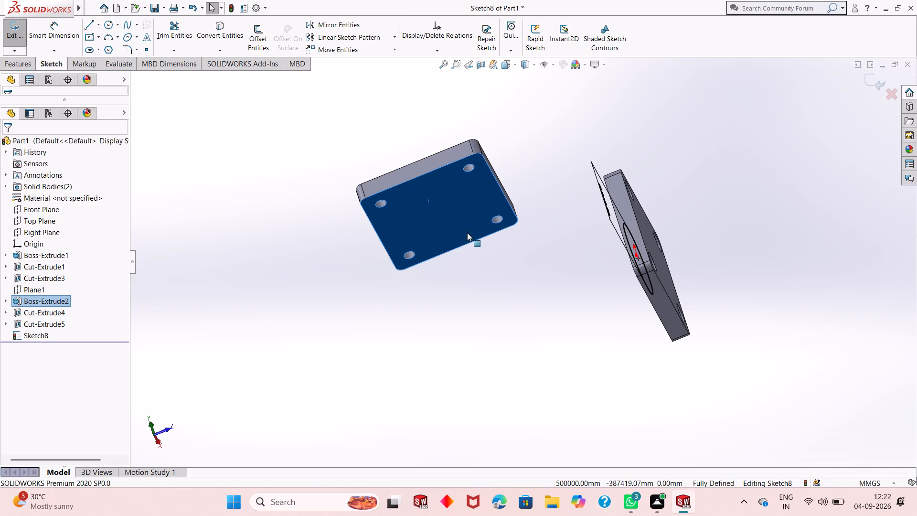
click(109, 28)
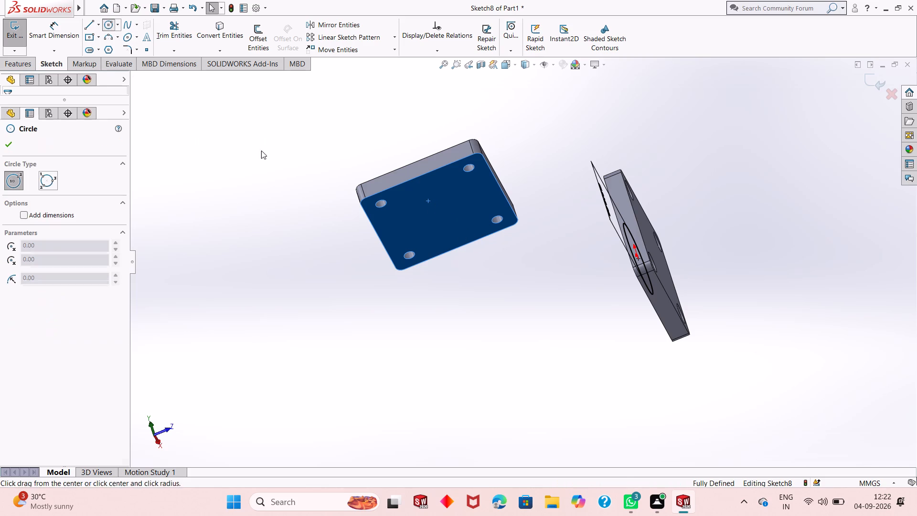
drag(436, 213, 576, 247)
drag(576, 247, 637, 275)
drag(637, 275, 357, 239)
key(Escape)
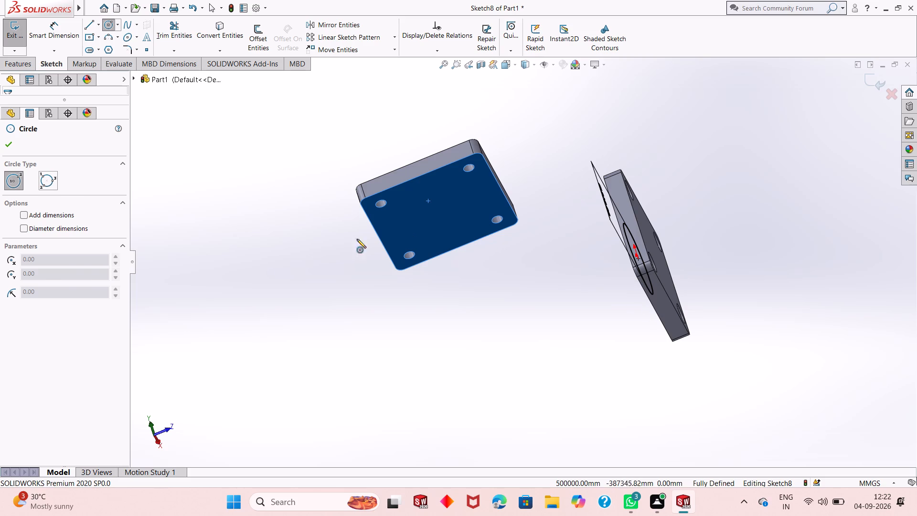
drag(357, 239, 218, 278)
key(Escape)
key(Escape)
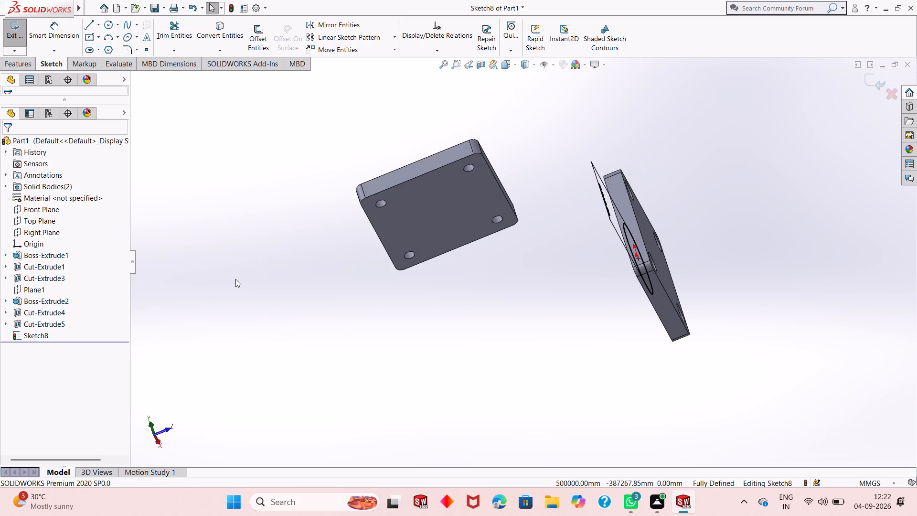
Exit the sketch that holds the 210 mm circle on the first block.
click(863, 82)
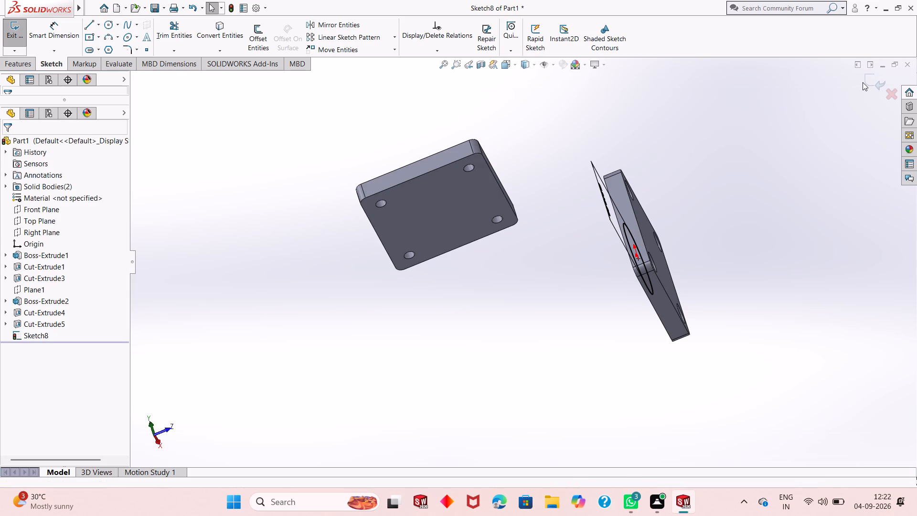
click(449, 193)
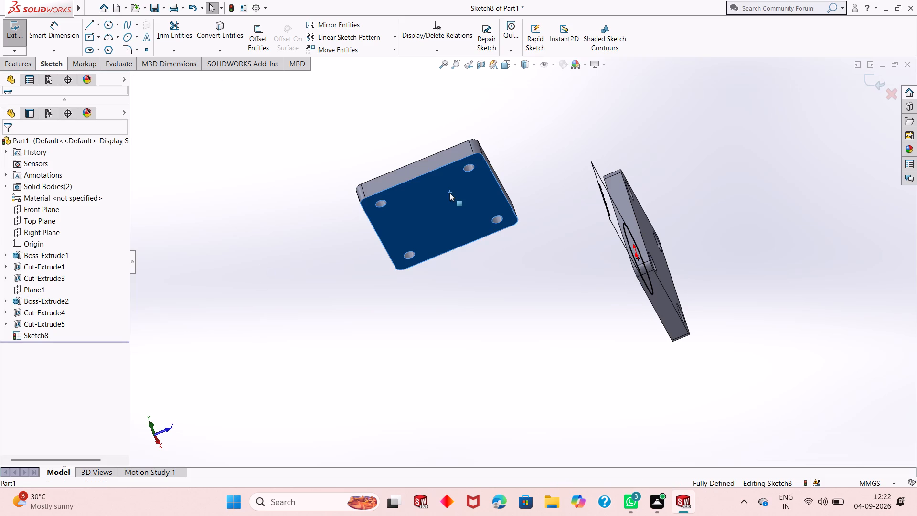
key(Escape)
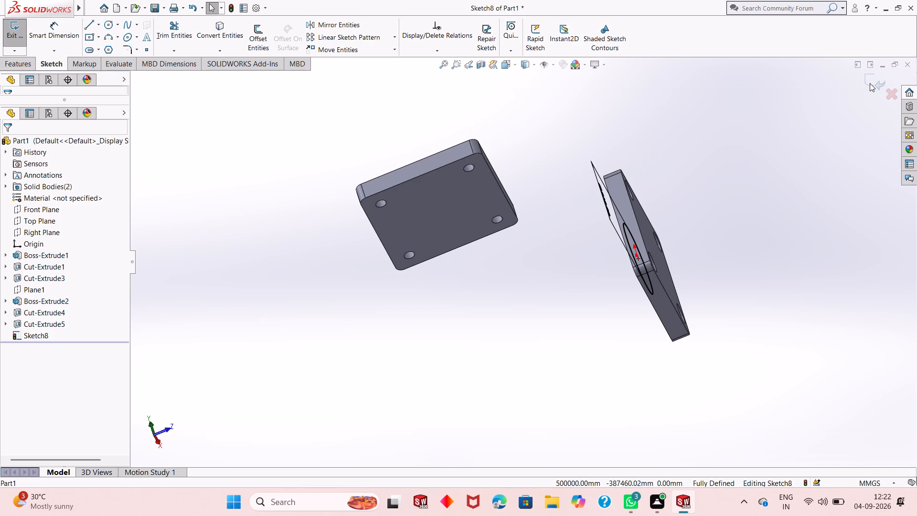
click(870, 83)
click(870, 83)
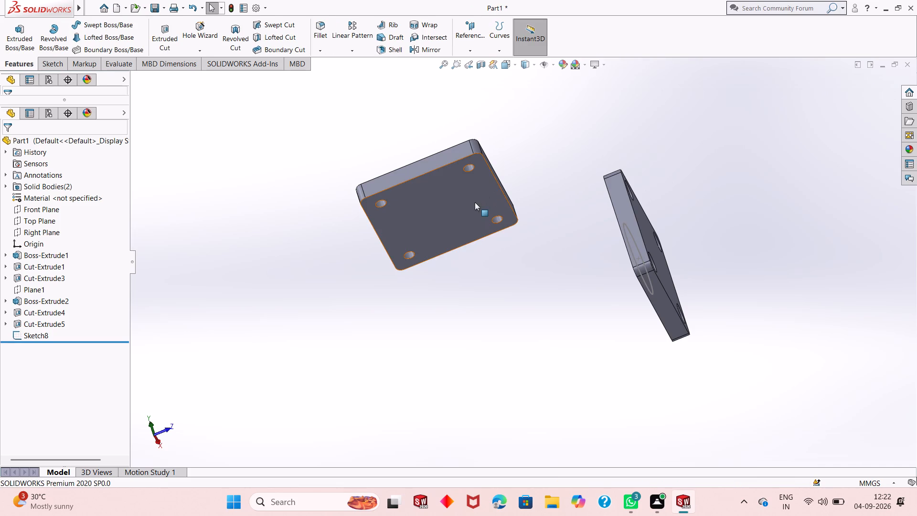
Start a sketch on the second block's underside and draw a circle of 105 mm radius at the face's centre.
click(471, 205)
click(517, 175)
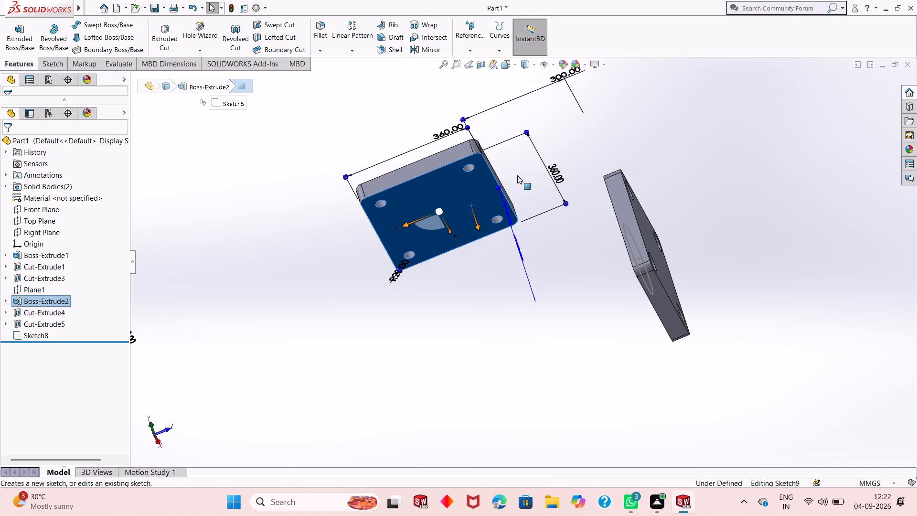
key(ctrl+8)
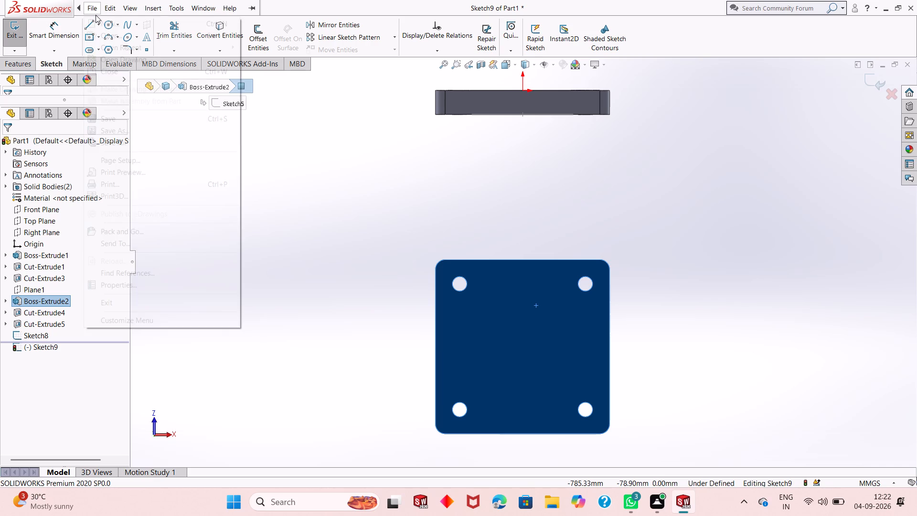
key(Escape)
key(Escape)
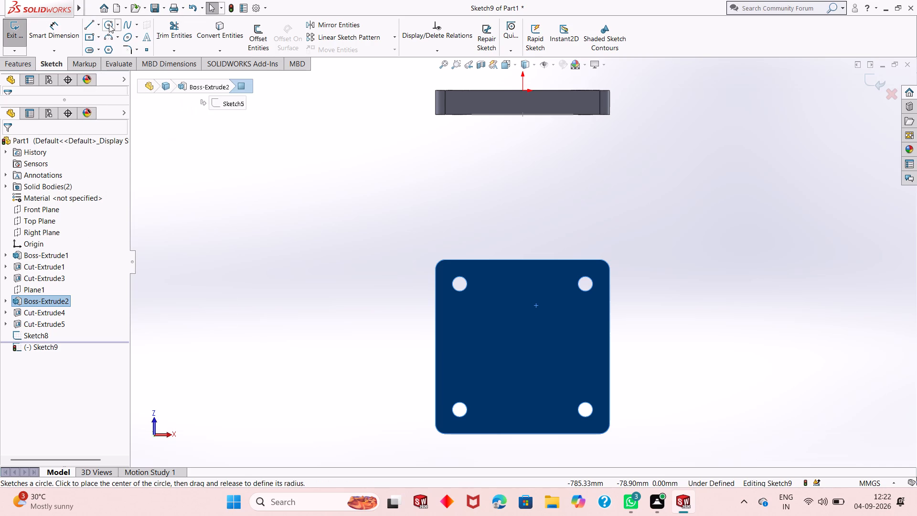
key(Escape)
click(109, 24)
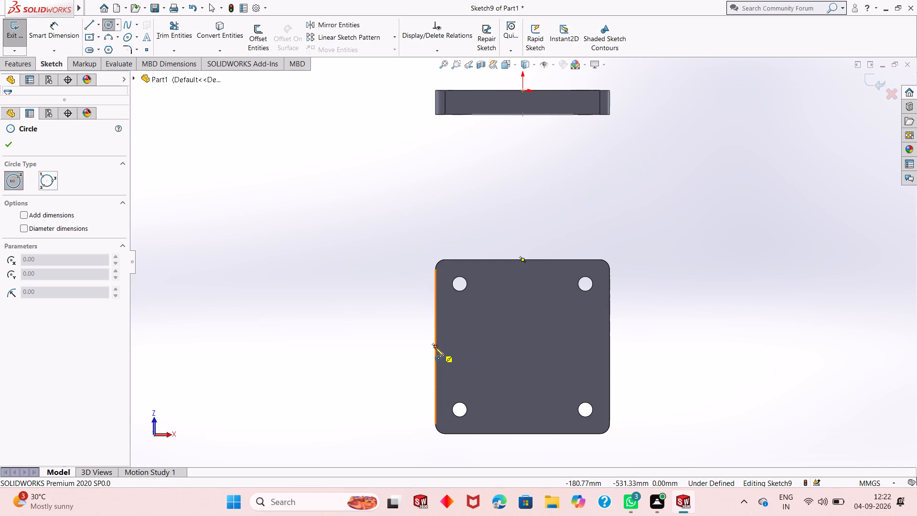
click(520, 346)
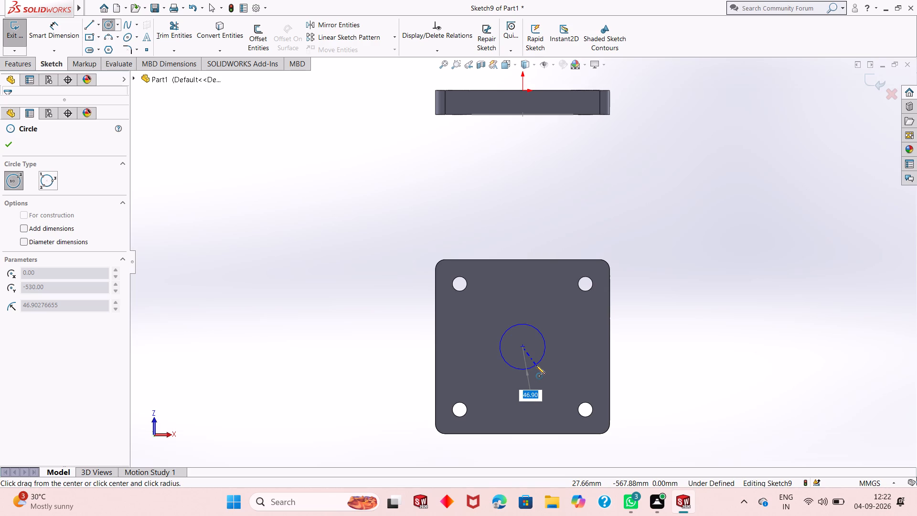
text(105)
key(Return)
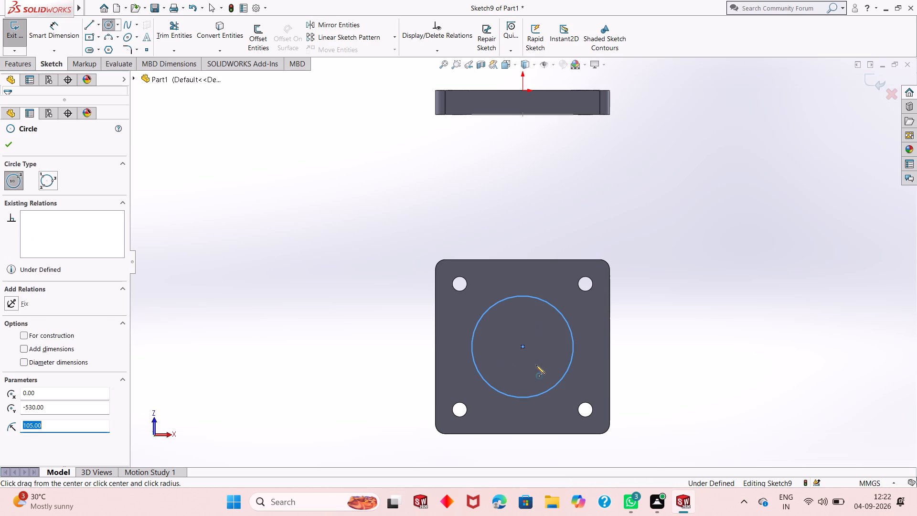
click(10, 145)
Dimension the second block's central circle at 210 mm diameter and exit the sketch.
click(41, 32)
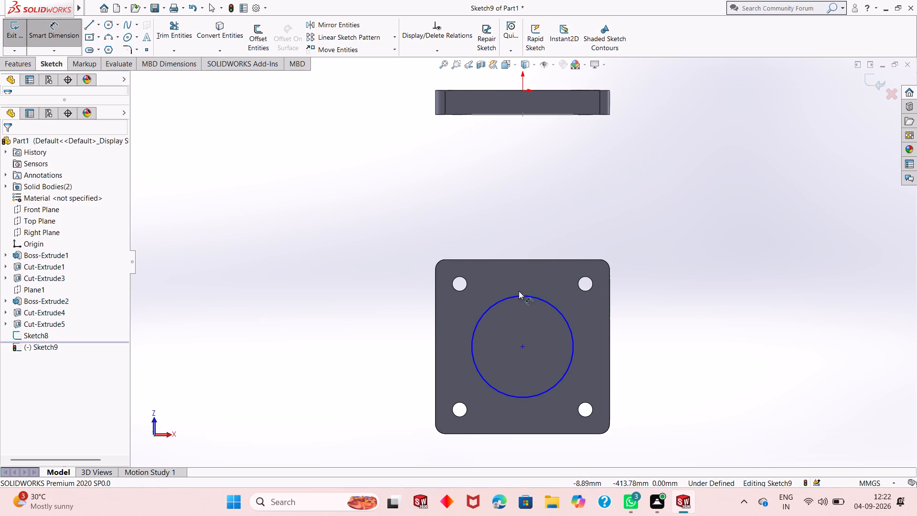
drag(522, 295, 735, 282)
click(735, 282)
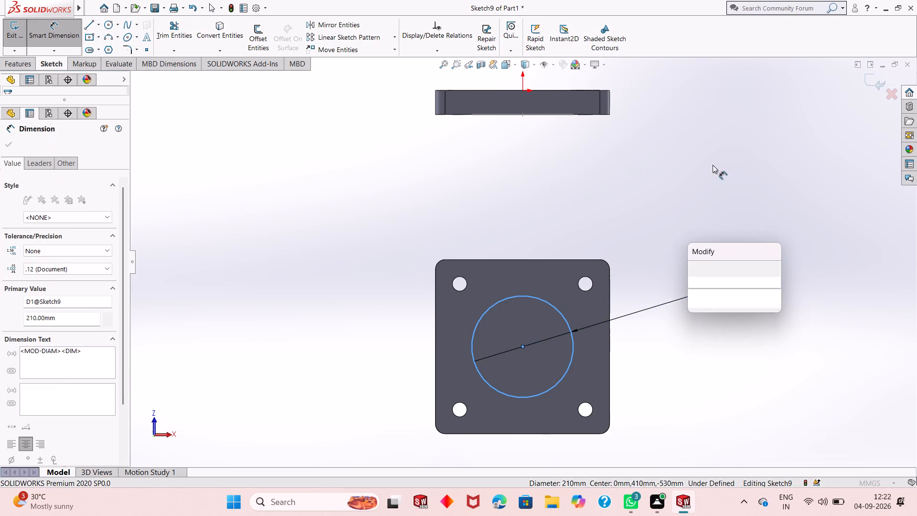
click(693, 263)
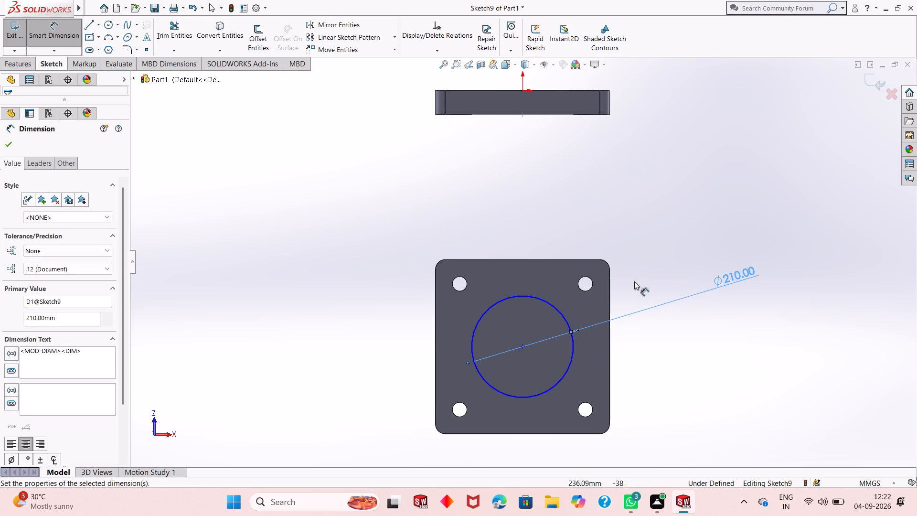
click(873, 87)
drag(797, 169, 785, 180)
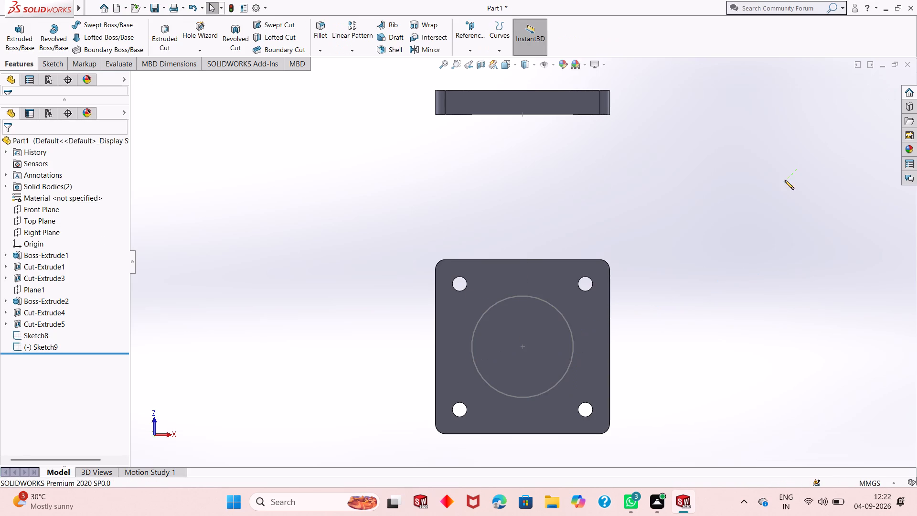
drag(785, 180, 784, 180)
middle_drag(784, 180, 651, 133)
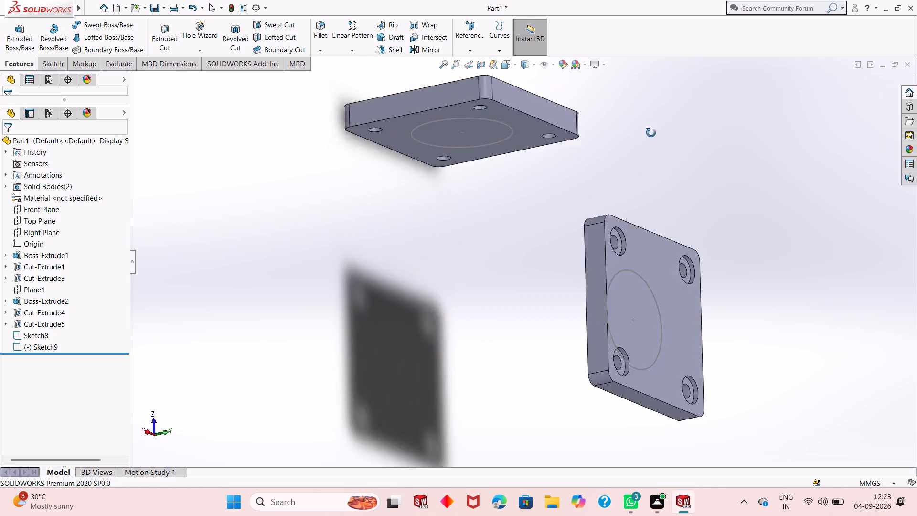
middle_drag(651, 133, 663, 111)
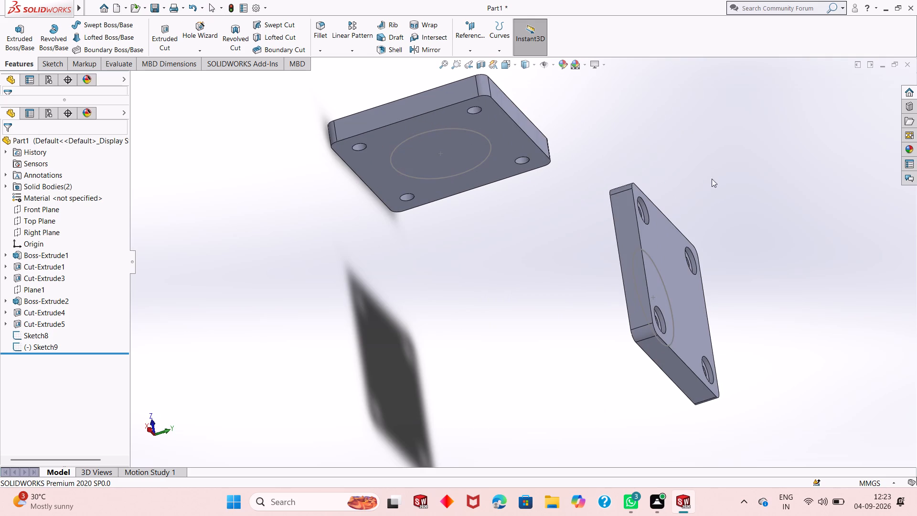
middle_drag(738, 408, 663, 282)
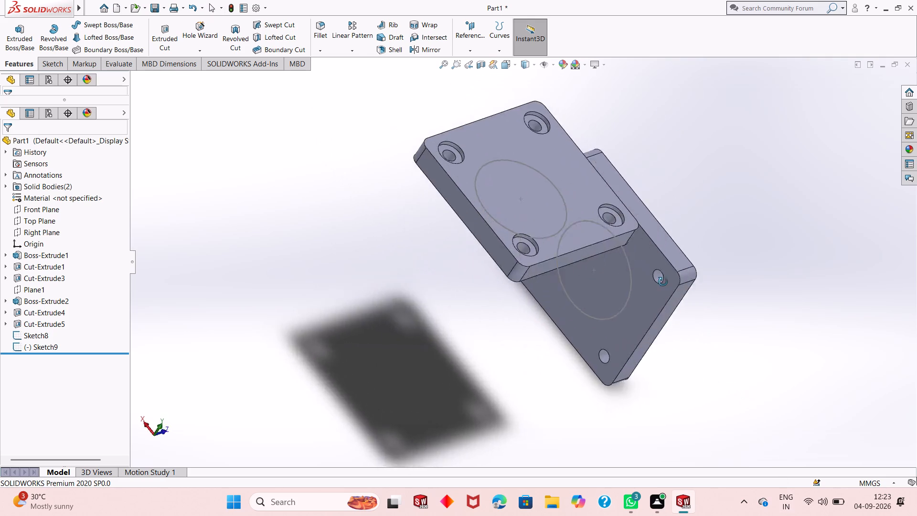
Create a reference plane from the Right Plane with a 0 mm offset, passing through both blocks.
middle_drag(663, 282, 624, 165)
middle_drag(449, 252, 432, 211)
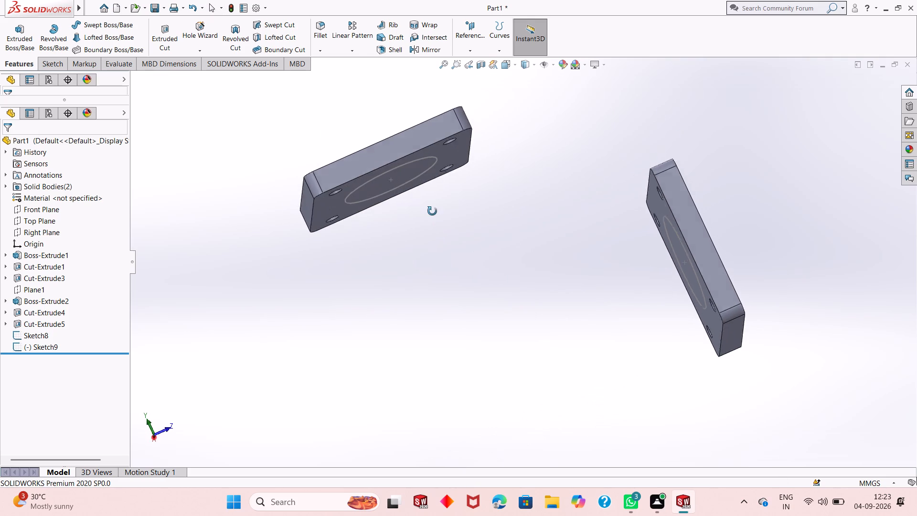
middle_drag(432, 211, 432, 210)
middle_drag(506, 187, 512, 239)
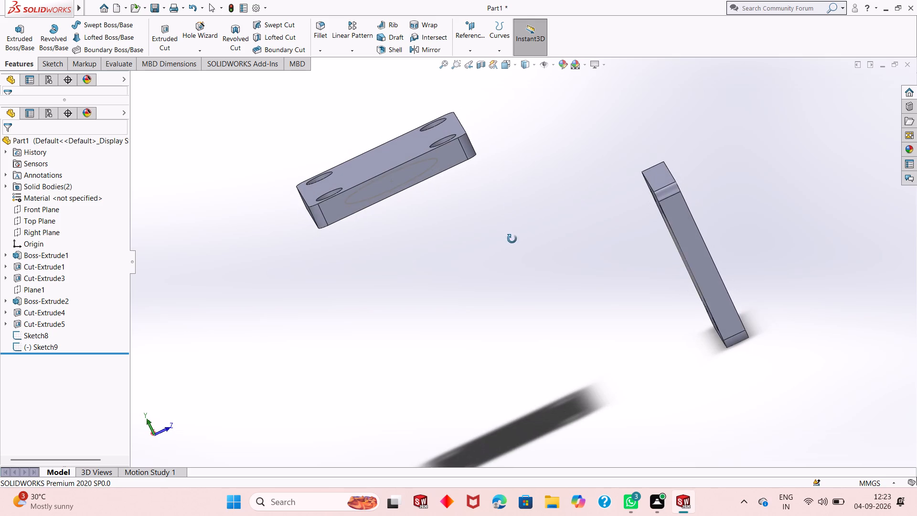
middle_drag(512, 239, 513, 239)
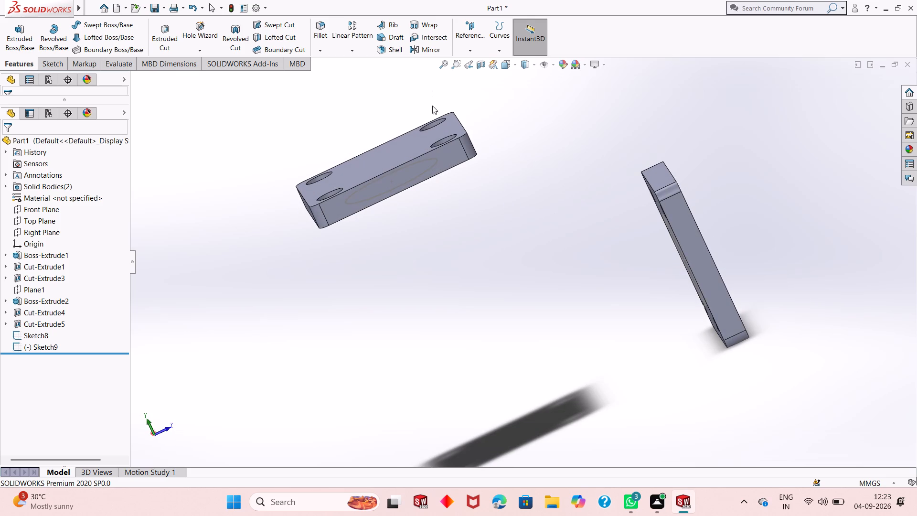
click(474, 50)
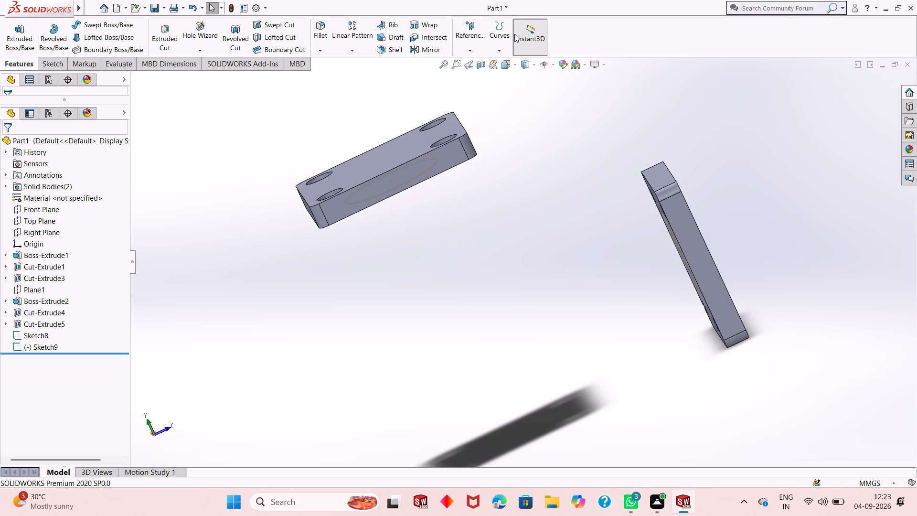
click(478, 52)
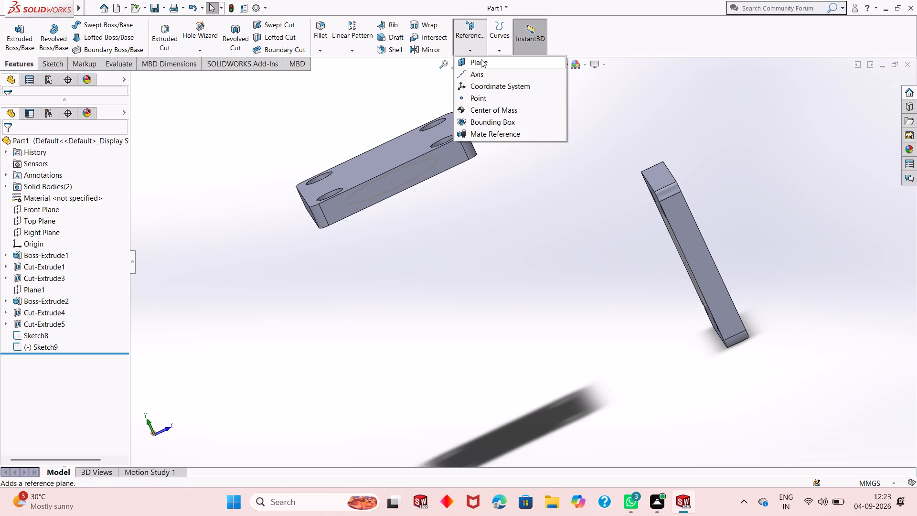
click(481, 60)
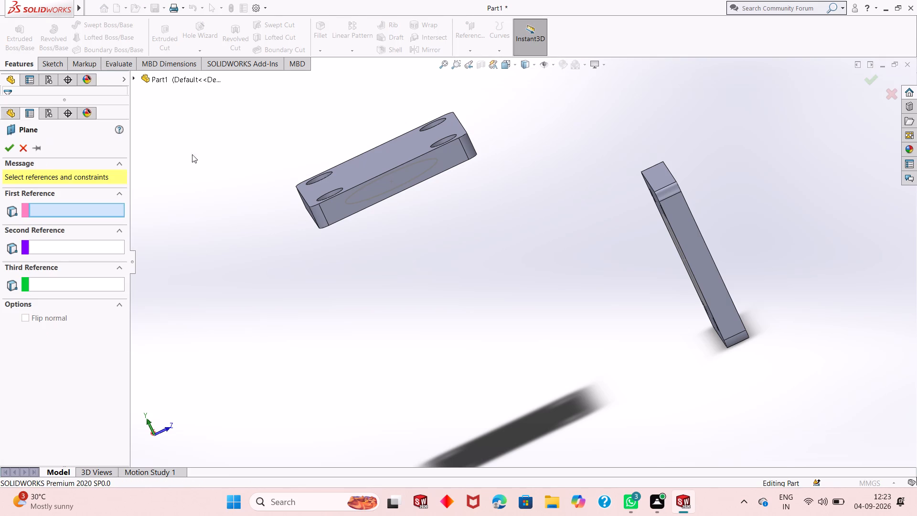
click(158, 85)
click(158, 78)
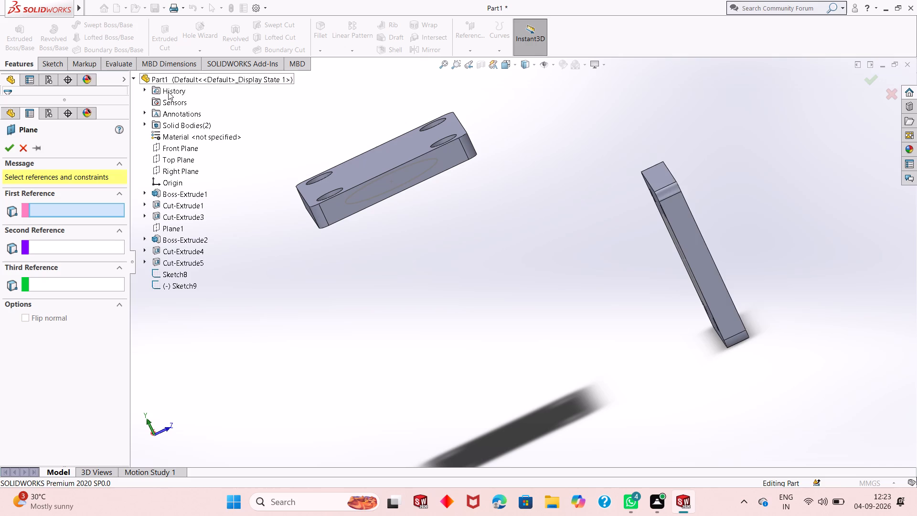
click(187, 168)
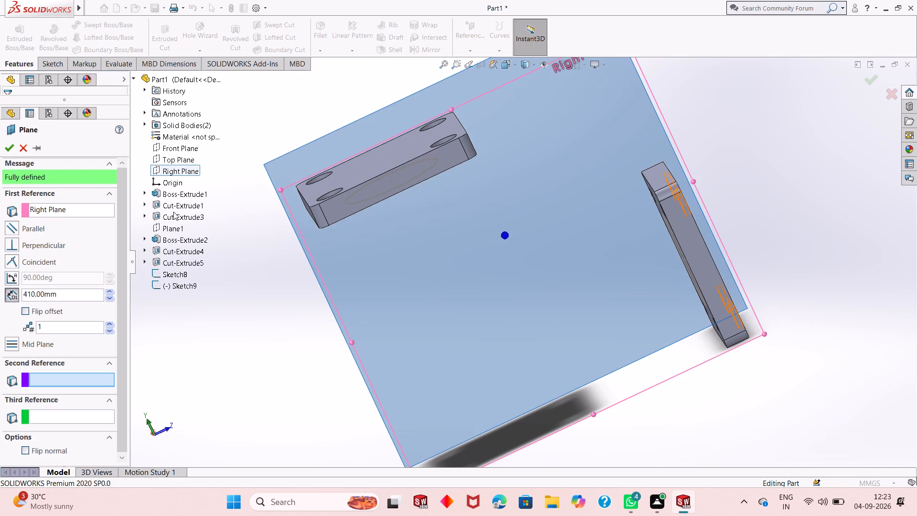
middle_drag(253, 243, 280, 319)
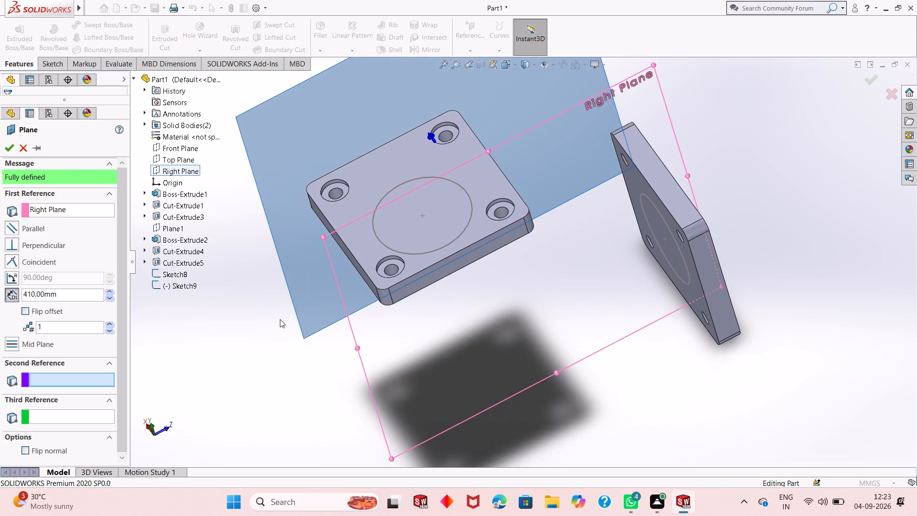
double_click(76, 289)
key(0)
key(Return)
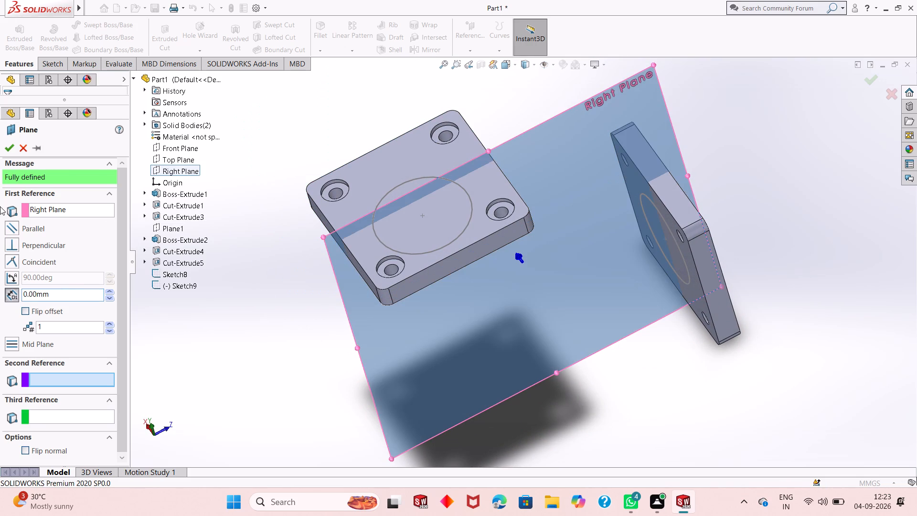
middle_drag(380, 288, 390, 291)
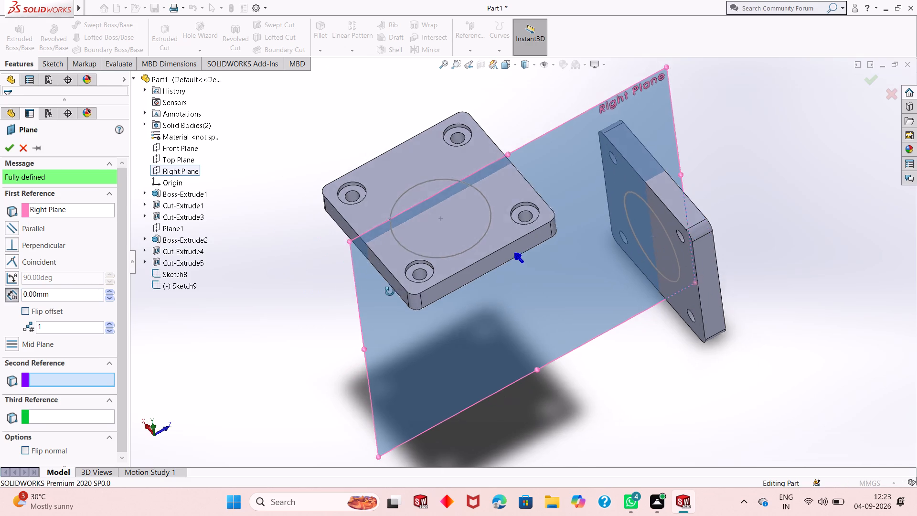
middle_drag(390, 291, 393, 316)
middle_drag(382, 309, 407, 344)
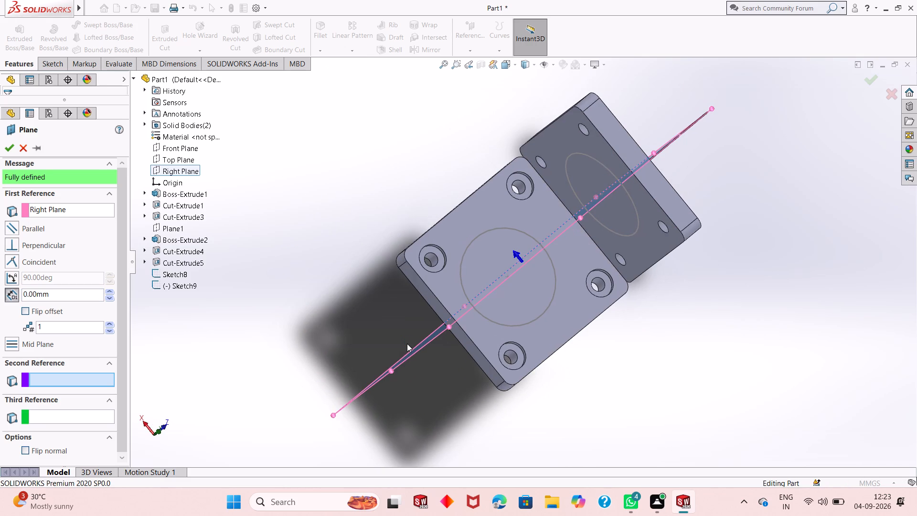
middle_drag(407, 344, 371, 285)
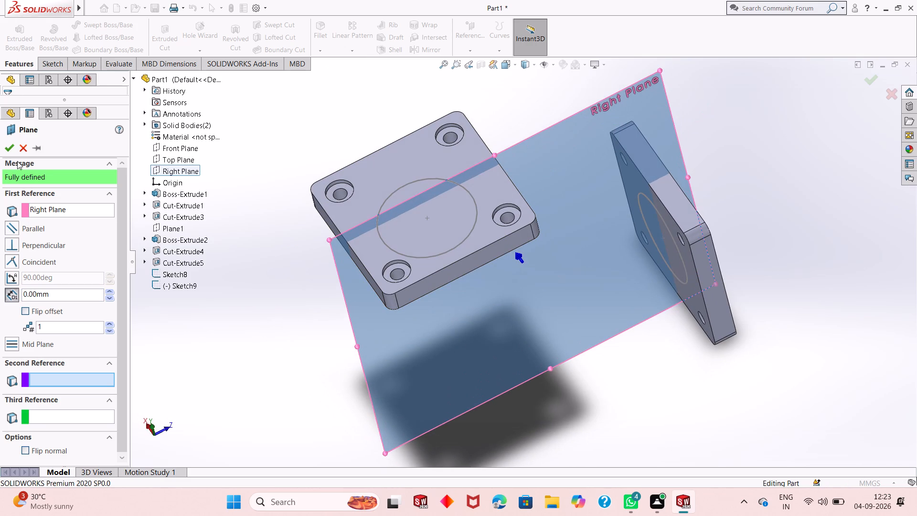
click(6, 151)
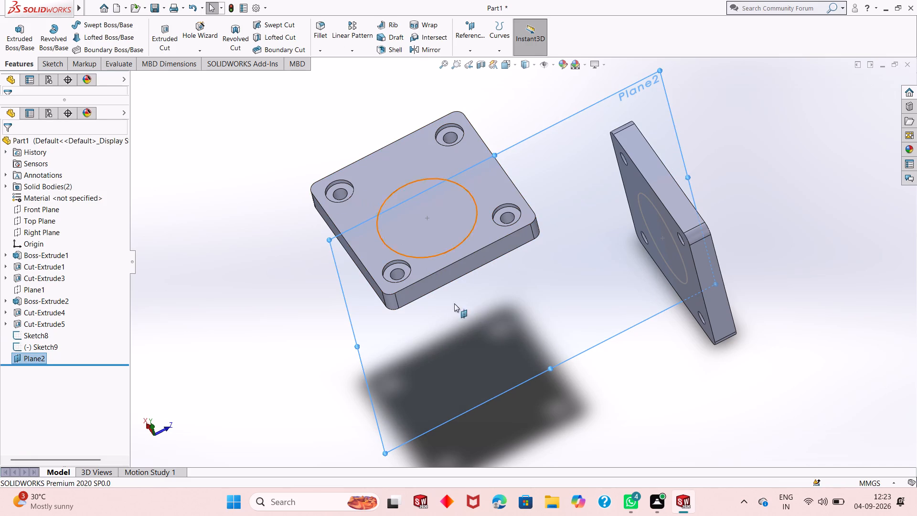
Start a sketch on the new reference plane that cuts through both blocks.
middle_drag(481, 349, 451, 231)
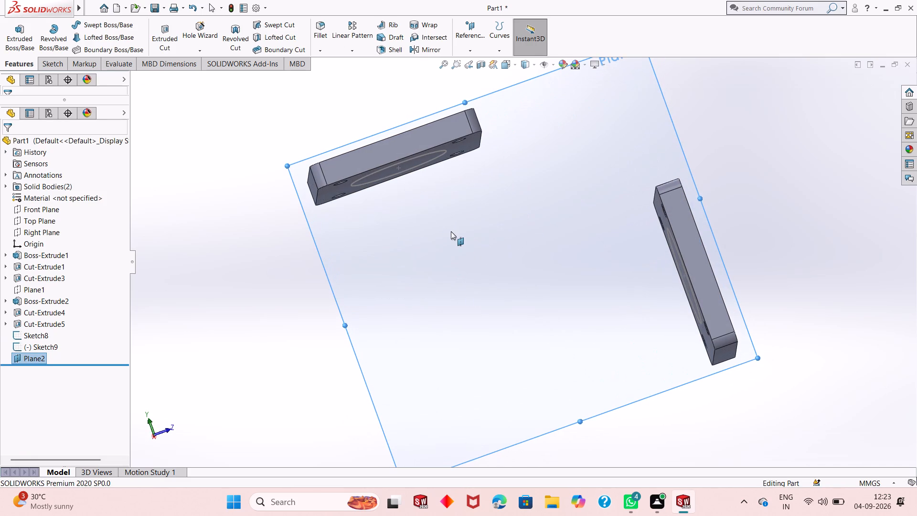
click(413, 283)
click(458, 258)
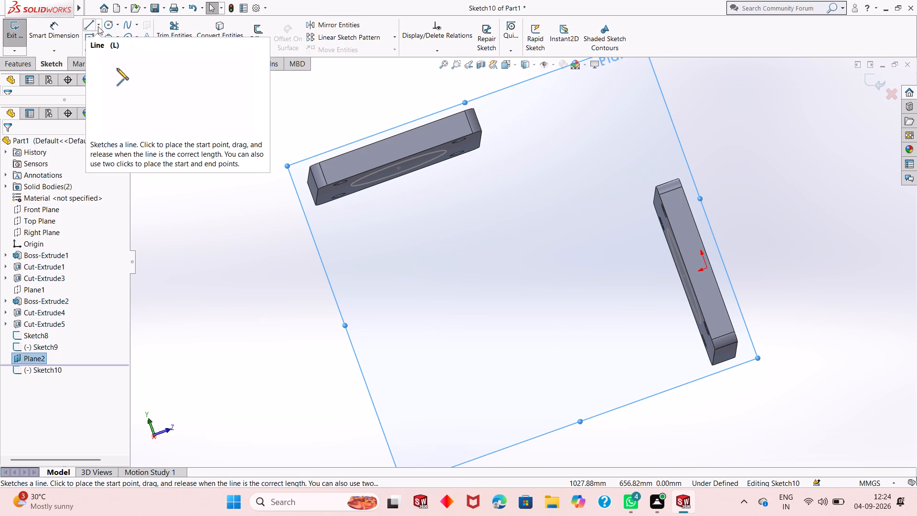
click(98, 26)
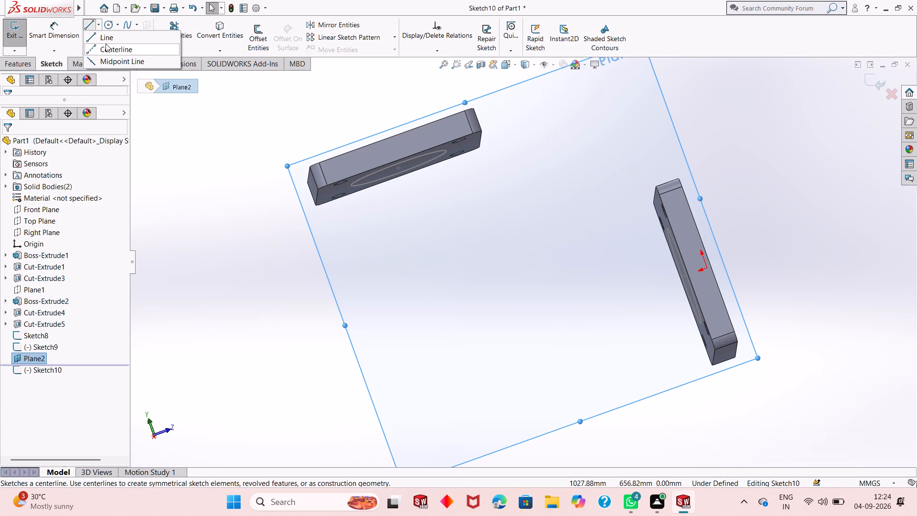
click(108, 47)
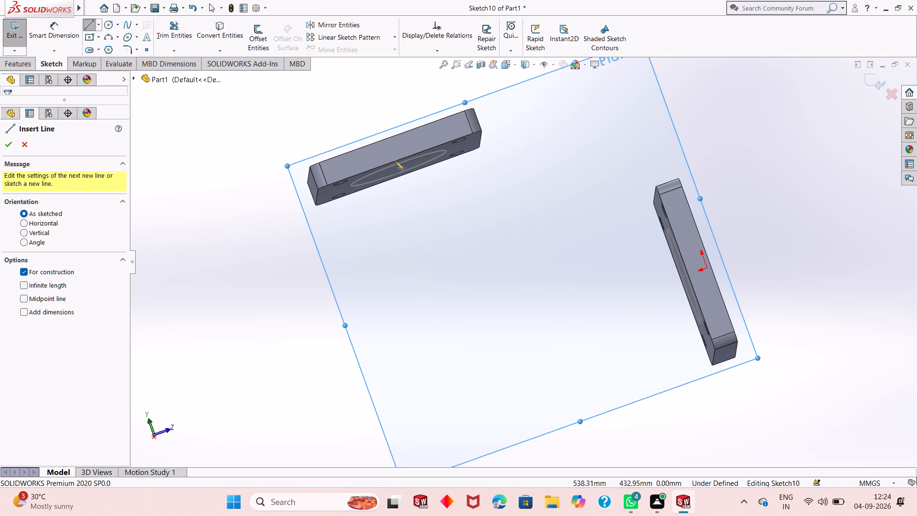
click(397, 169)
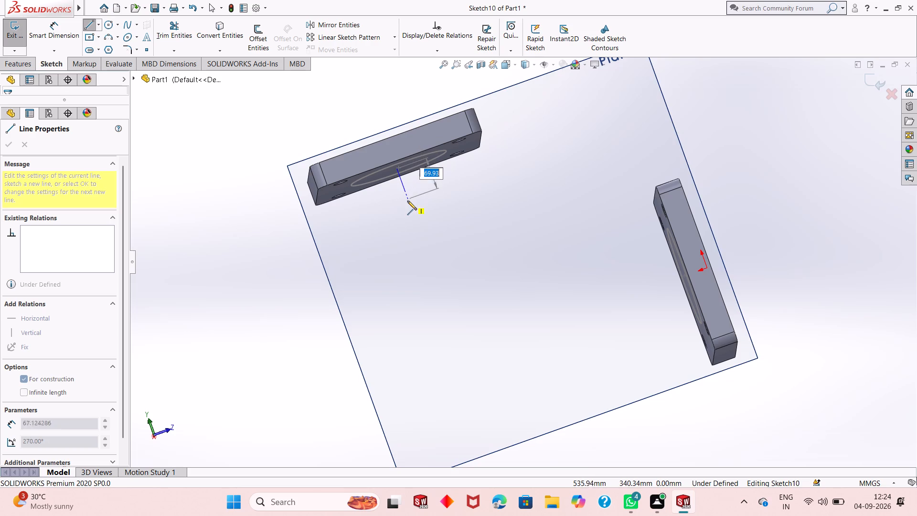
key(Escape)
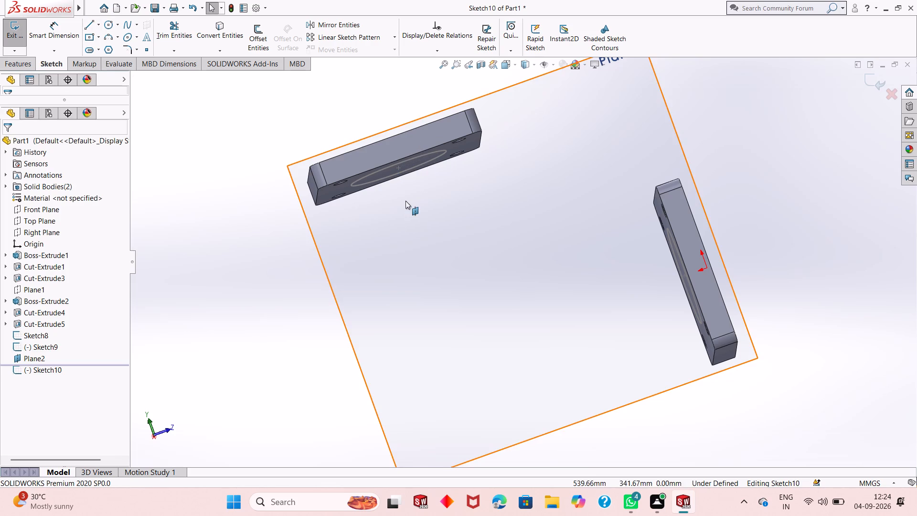
Draw a vertical 150 mm centerline downward from the centre of the circle on the upper block's underside.
middle_drag(405, 201, 393, 130)
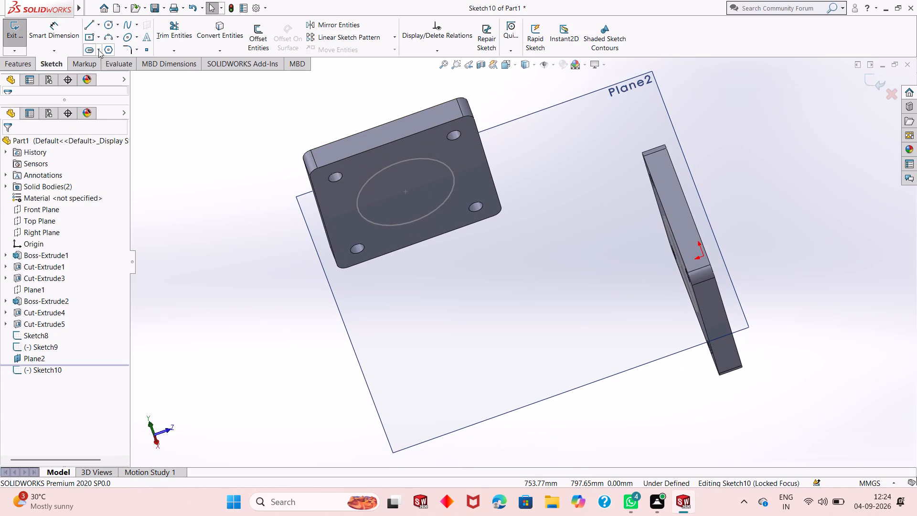
click(98, 24)
click(113, 49)
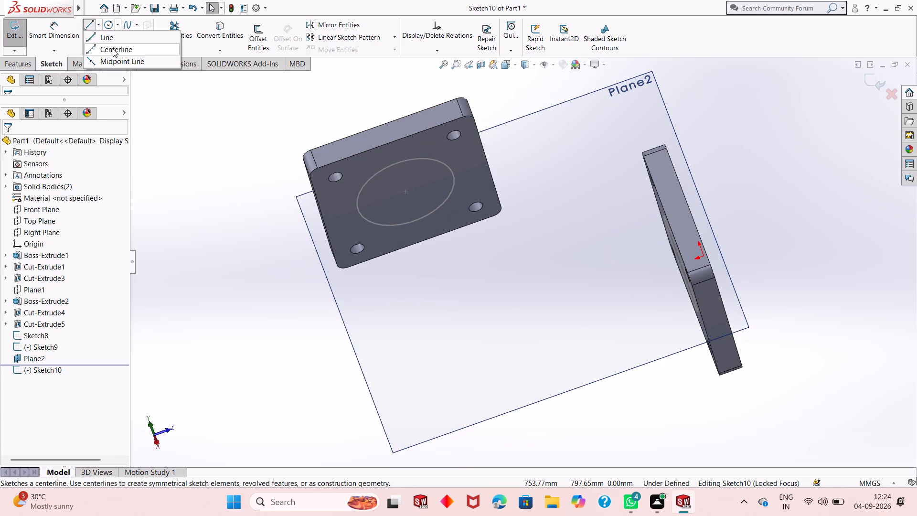
click(405, 191)
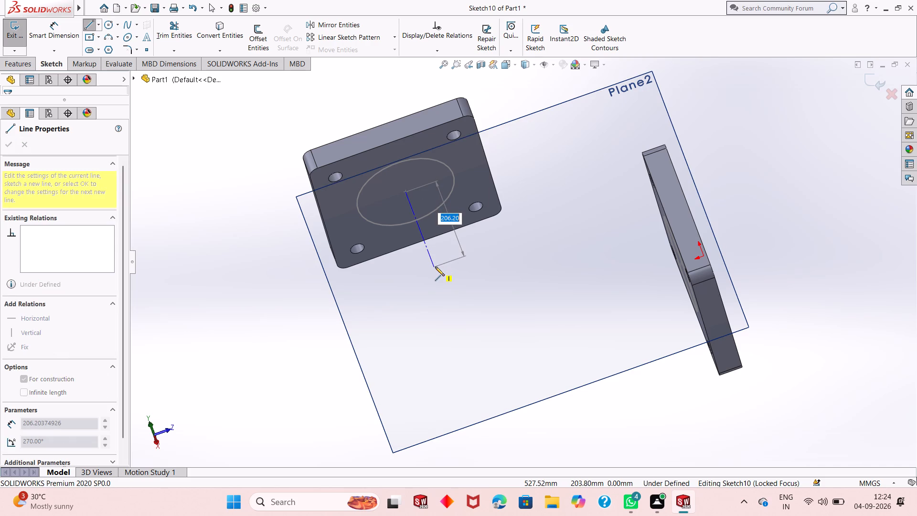
text(150)
key(Return)
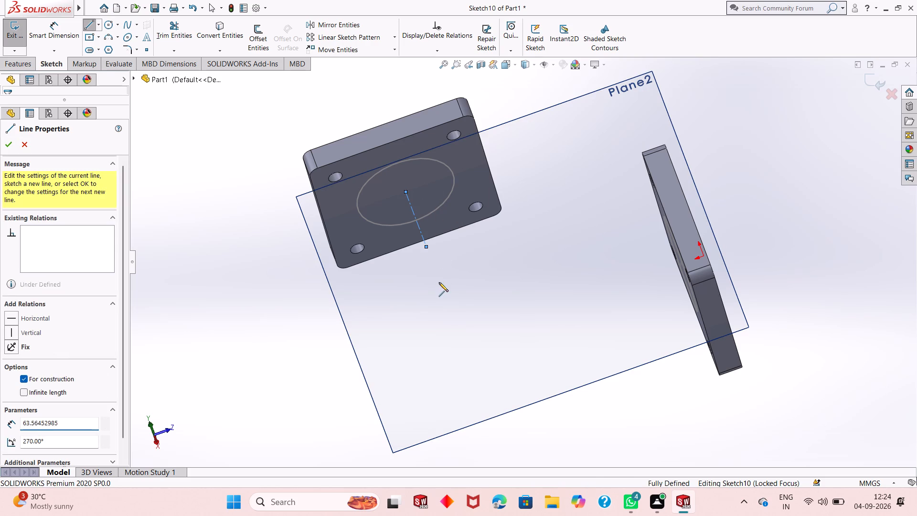
key(Escape)
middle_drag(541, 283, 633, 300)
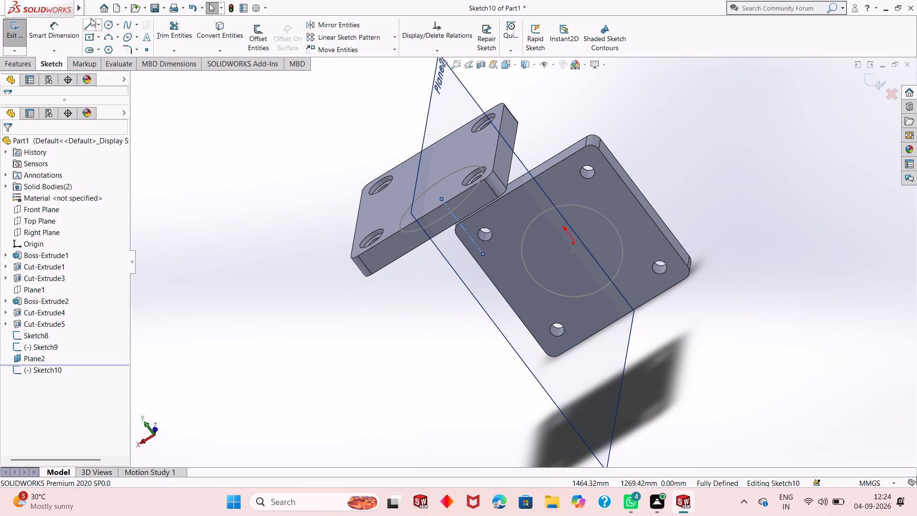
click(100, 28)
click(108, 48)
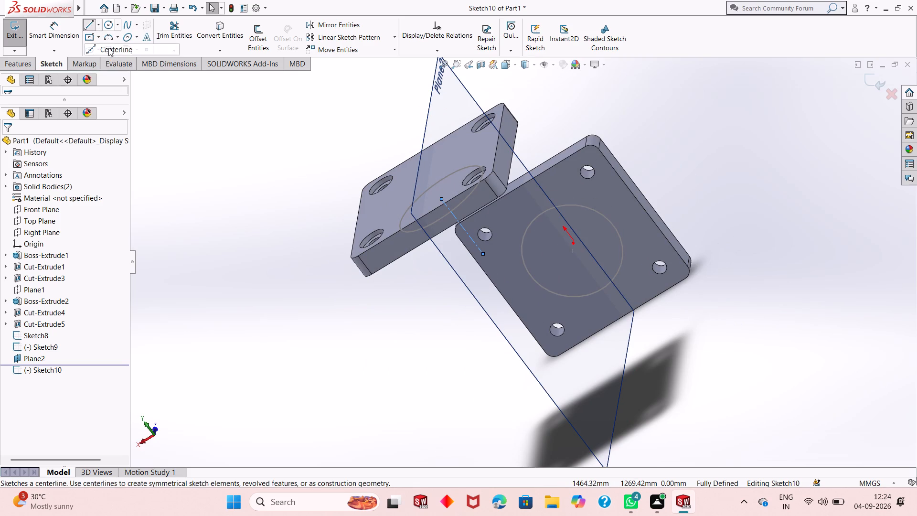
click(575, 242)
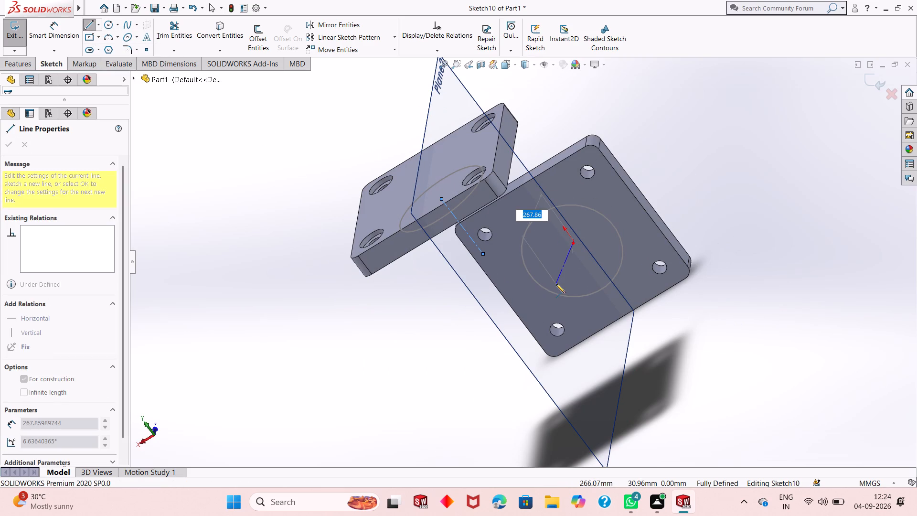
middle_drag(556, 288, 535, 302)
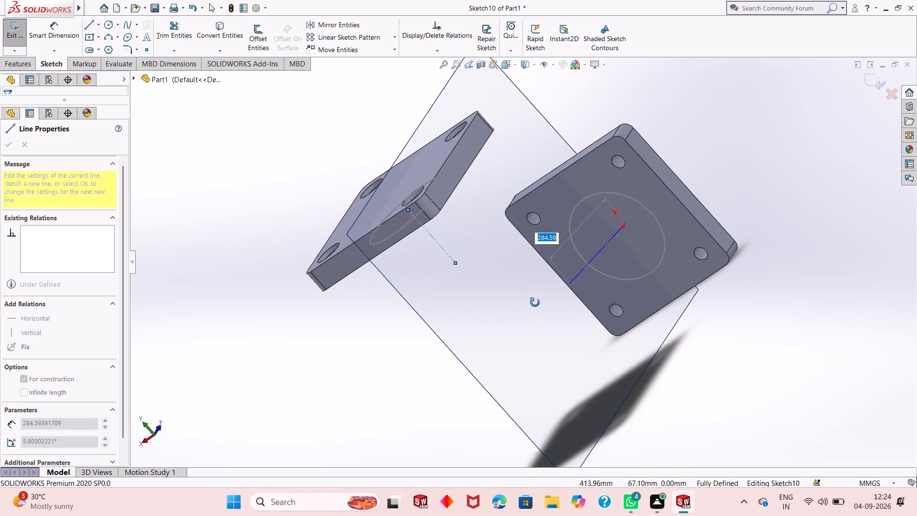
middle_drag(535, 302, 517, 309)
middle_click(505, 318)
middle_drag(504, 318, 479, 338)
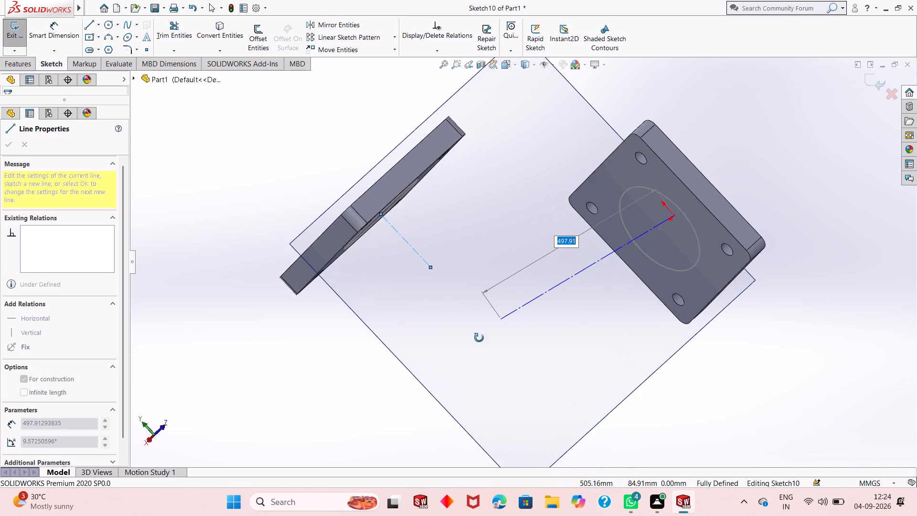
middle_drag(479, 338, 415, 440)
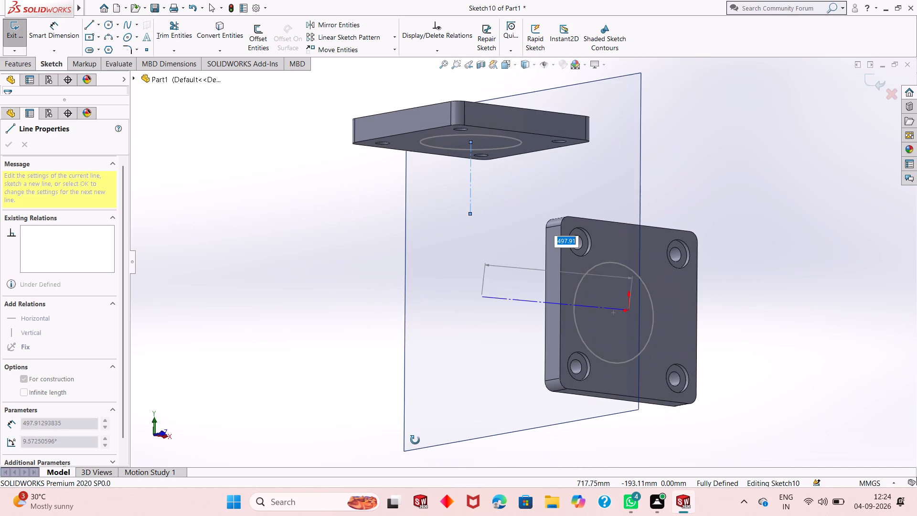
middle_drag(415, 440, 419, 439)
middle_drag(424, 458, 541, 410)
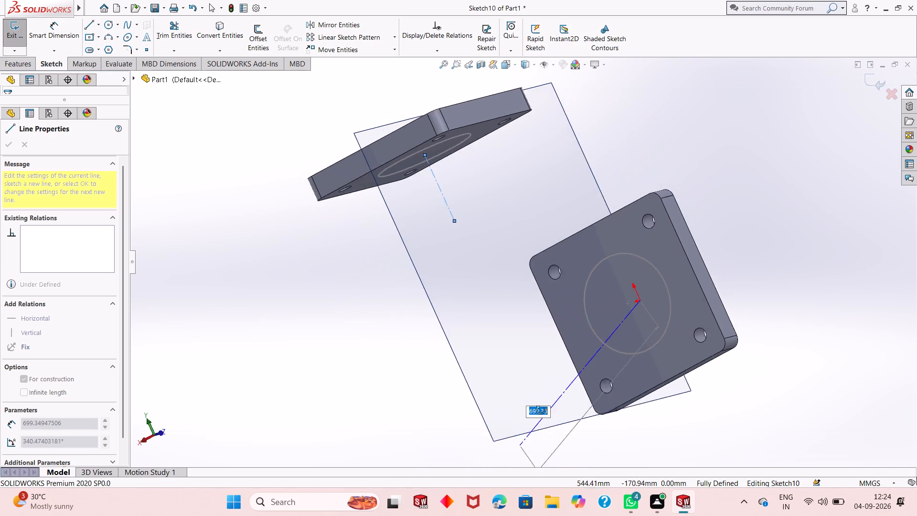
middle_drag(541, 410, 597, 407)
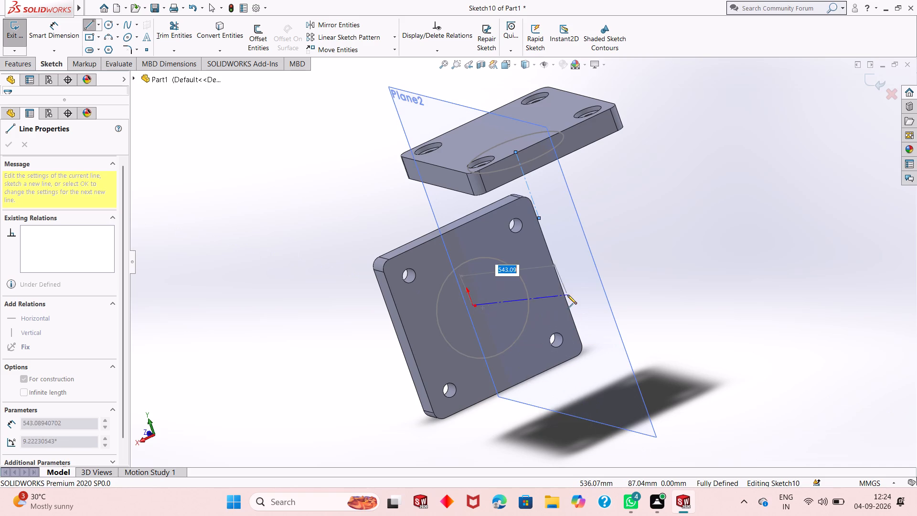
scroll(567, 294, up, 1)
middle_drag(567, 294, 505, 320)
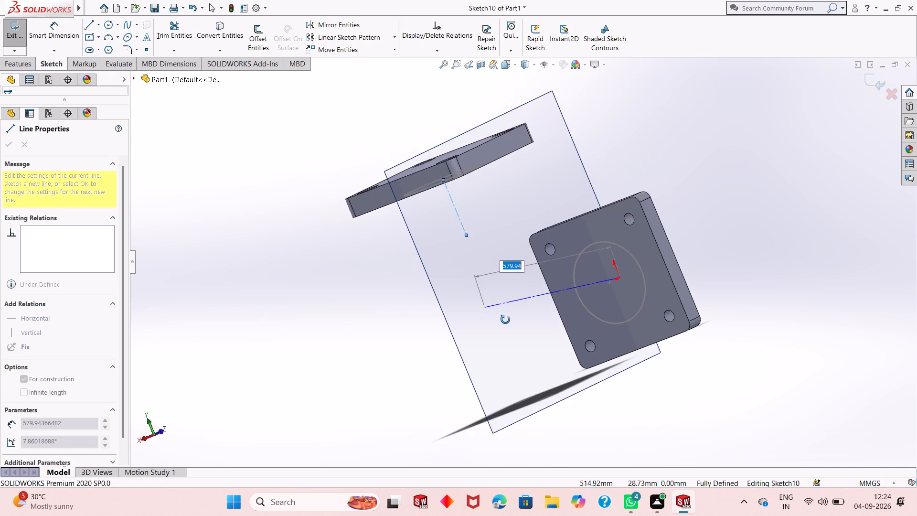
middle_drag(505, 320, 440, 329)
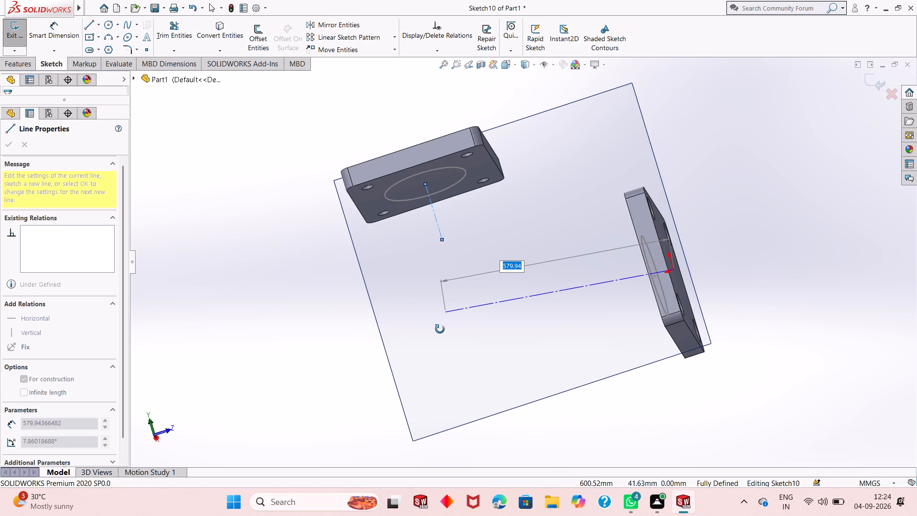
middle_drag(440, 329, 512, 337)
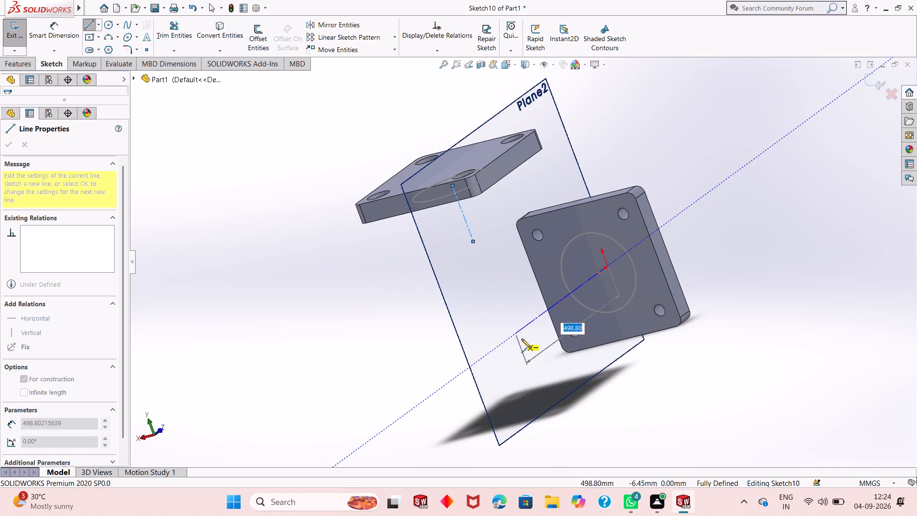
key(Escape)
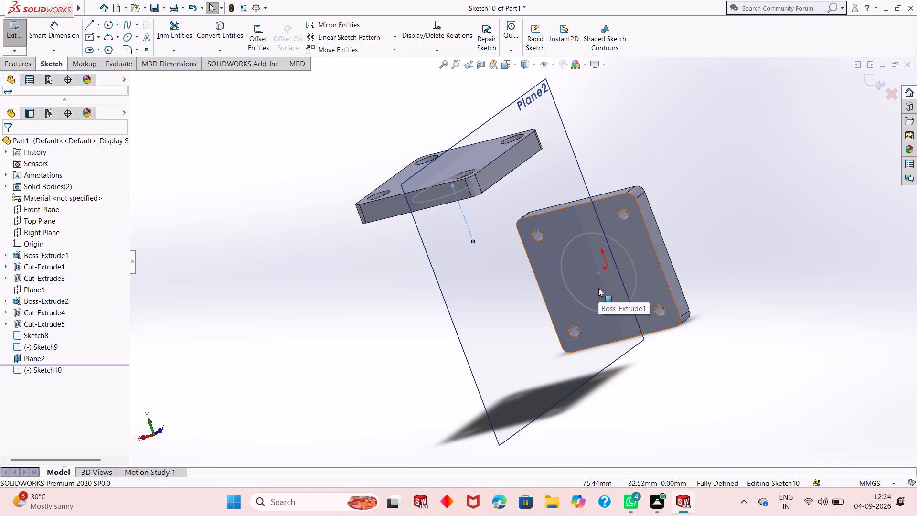
Draw a horizontal 150 mm centerline from the centre of the upright block's circle toward the area beneath the upper block.
middle_drag(598, 288, 640, 273)
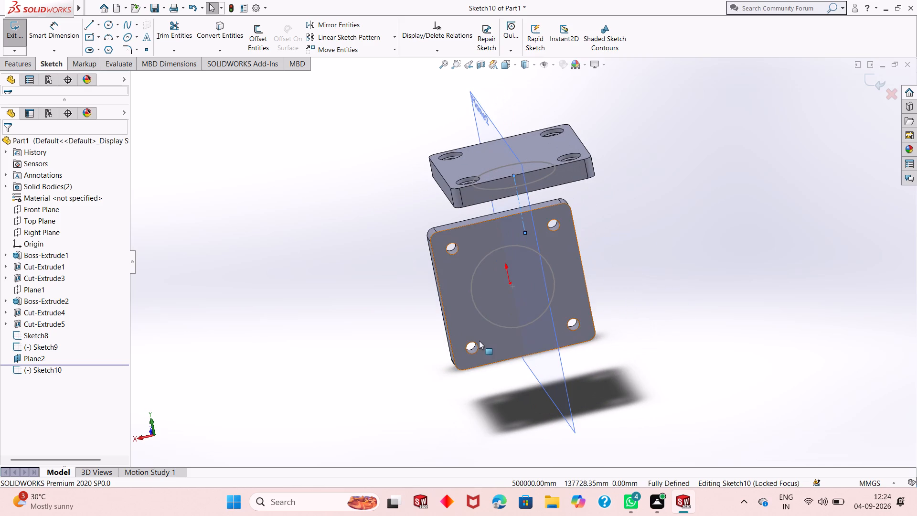
middle_drag(479, 341, 467, 290)
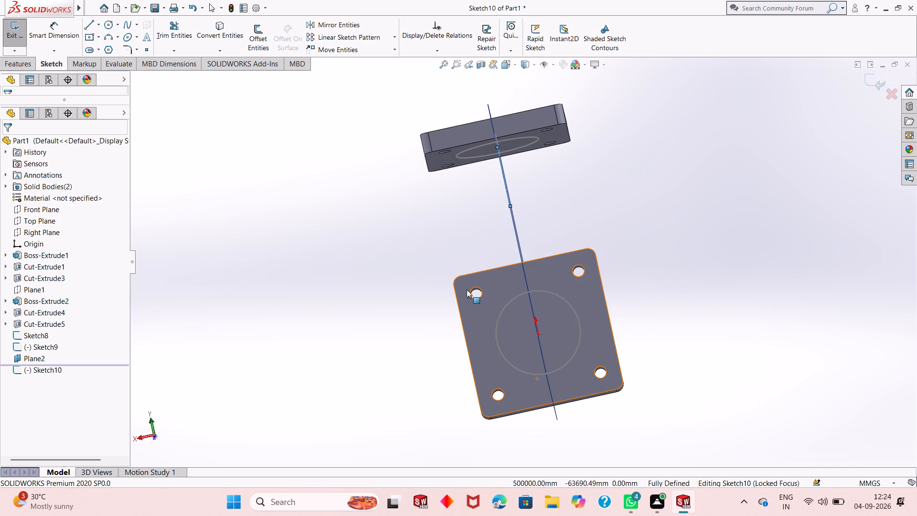
scroll(585, 326, down, 1)
middle_drag(586, 327, 534, 374)
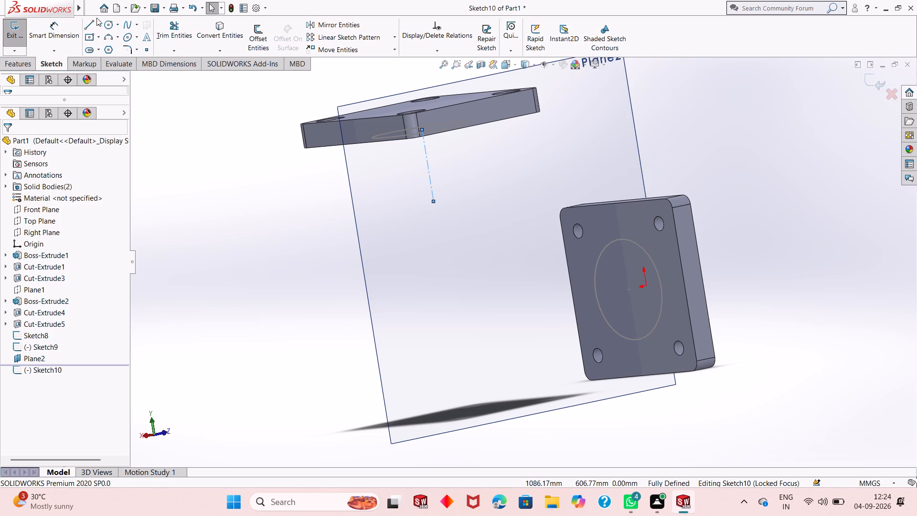
click(98, 21)
click(104, 47)
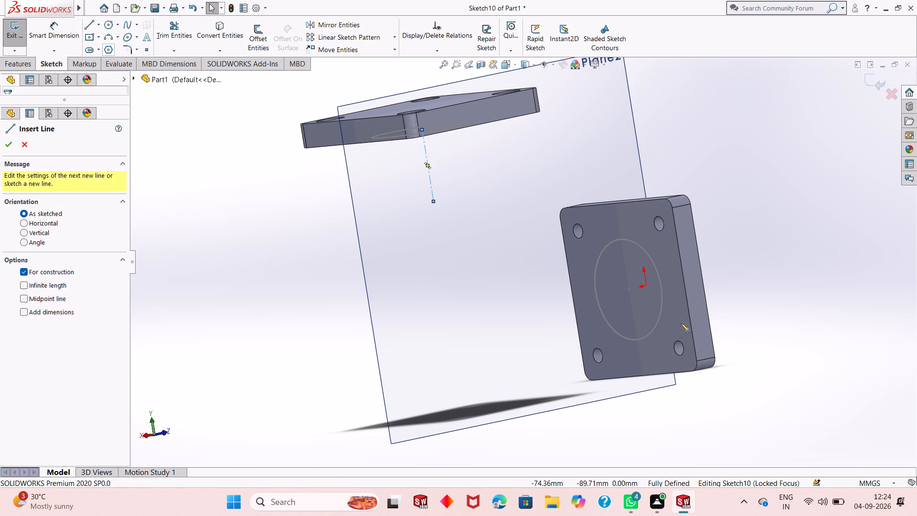
click(629, 290)
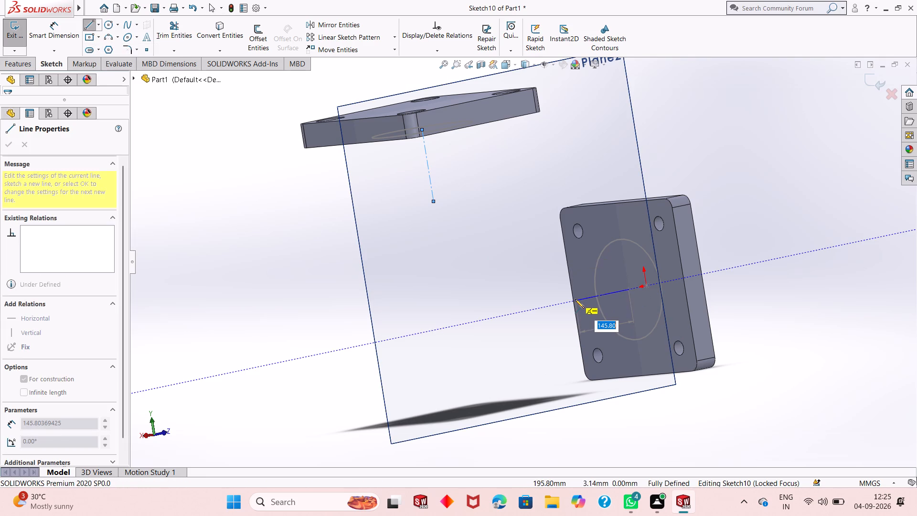
text(150)
key(Return)
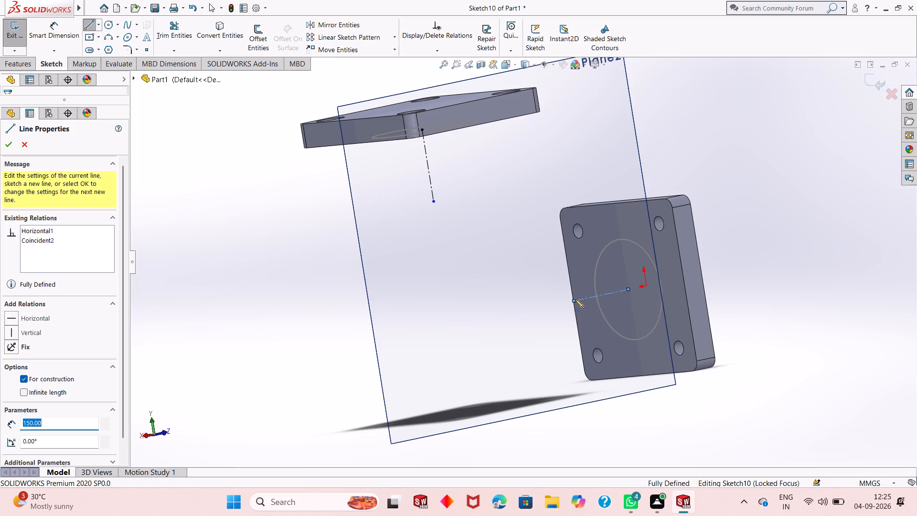
key(Escape)
Draw a three-point arc of 260 mm radius joining the free ends of the vertical and horizontal centerlines.
click(107, 38)
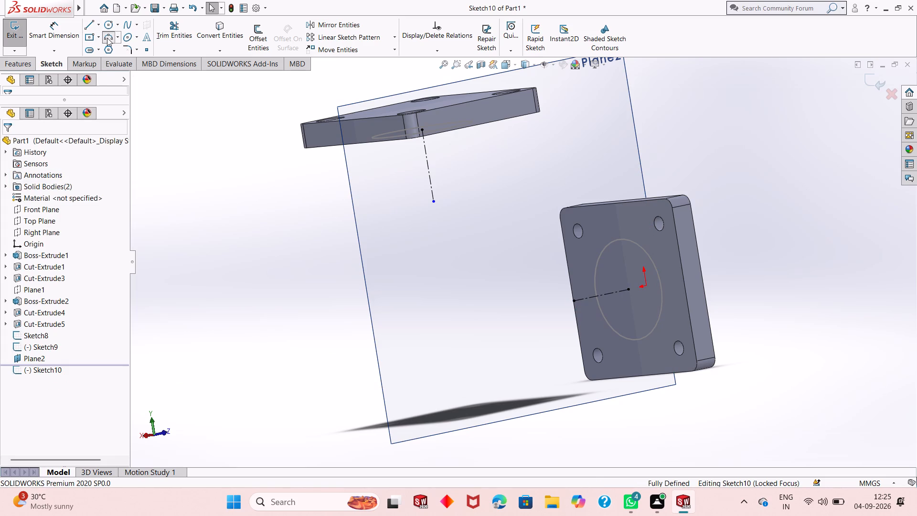
click(434, 204)
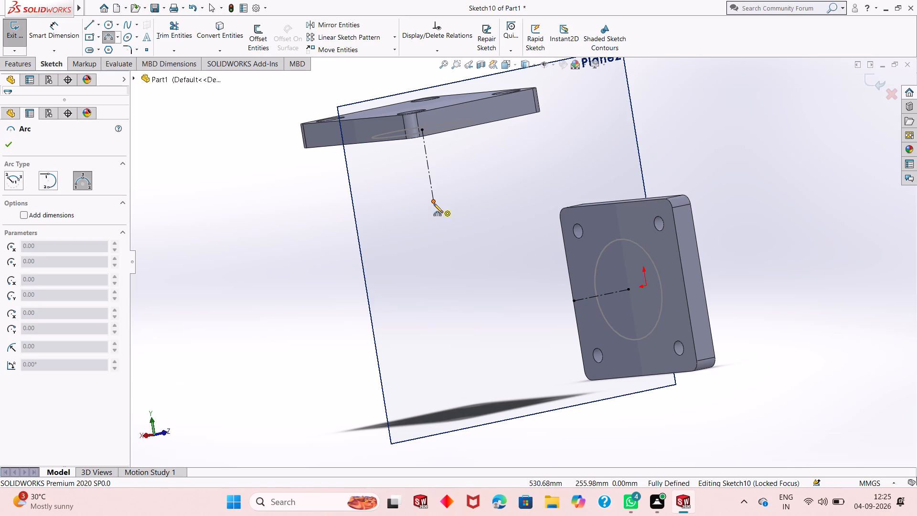
click(573, 302)
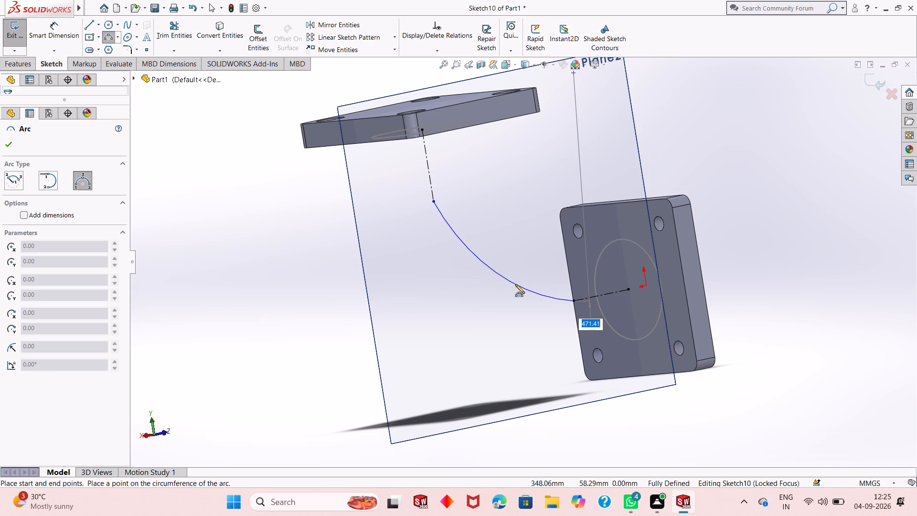
text(260)
key(Return)
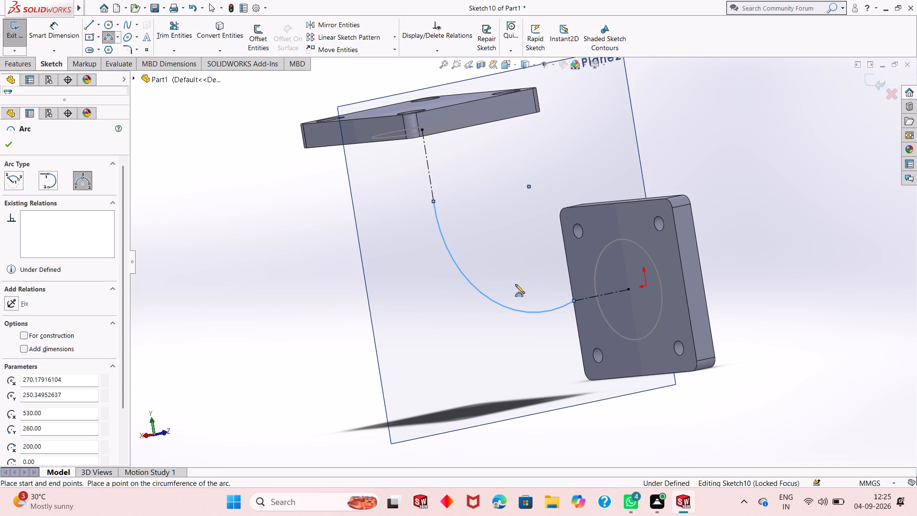
click(7, 145)
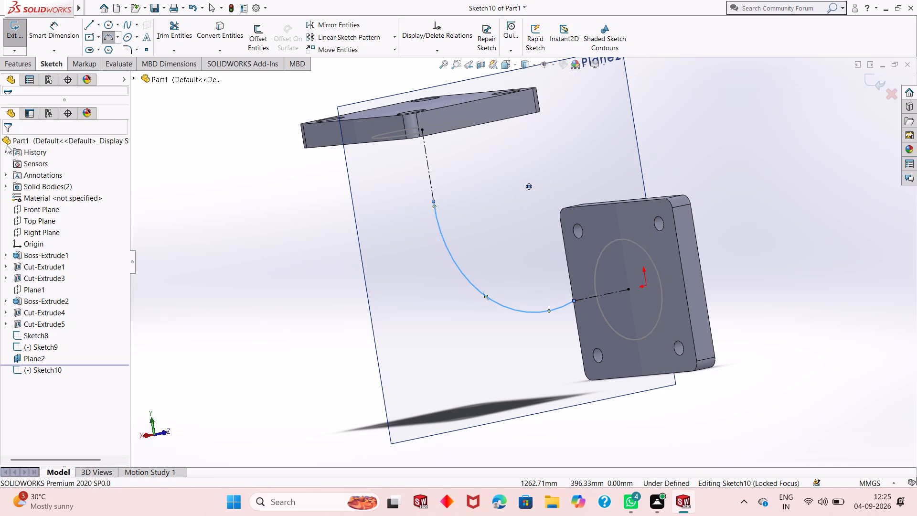
key(Escape)
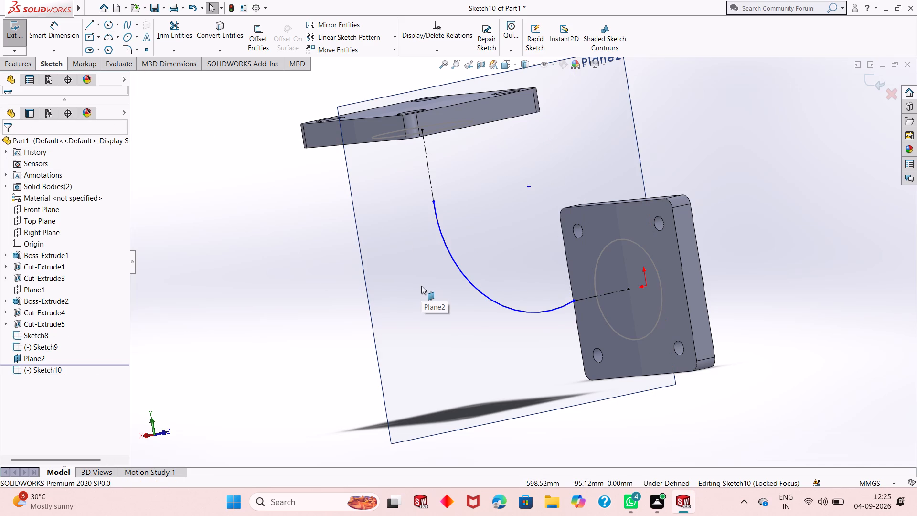
Add a tangent relation between the arc and the vertical centerline under the upper block.
middle_drag(521, 269, 450, 300)
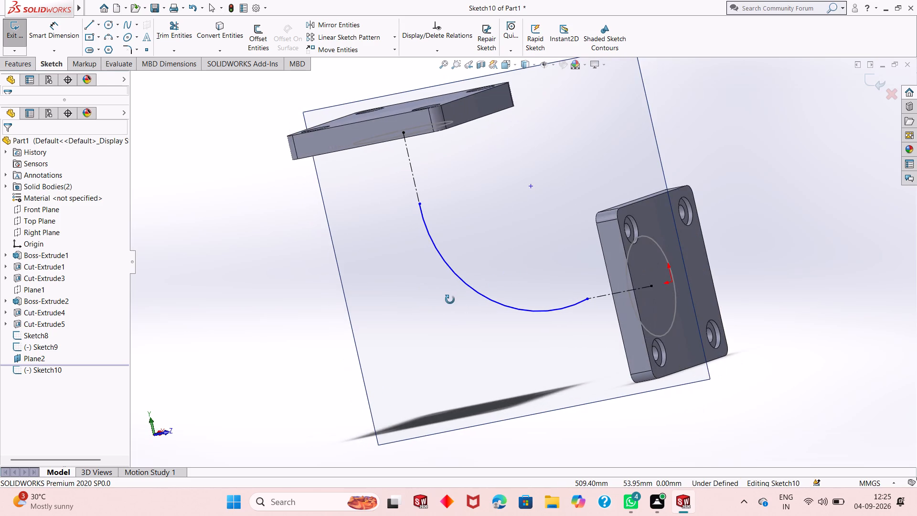
middle_drag(450, 300, 466, 300)
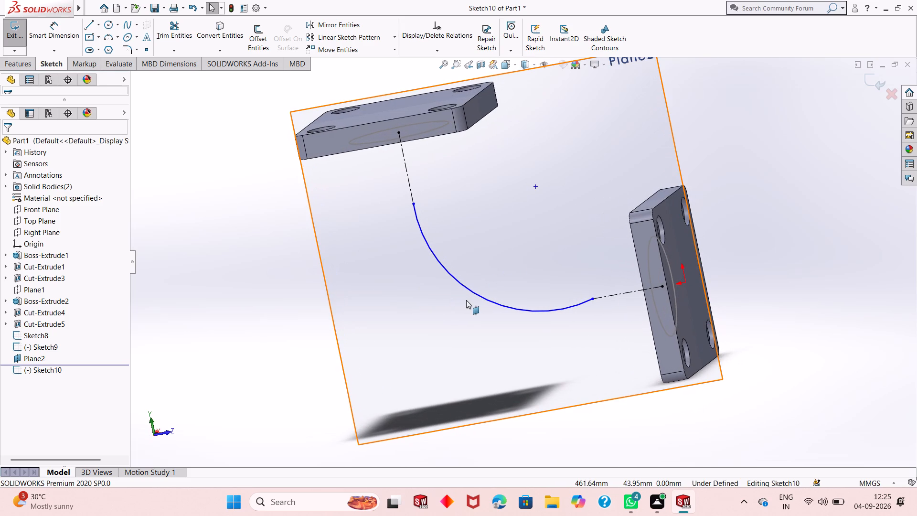
click(415, 217)
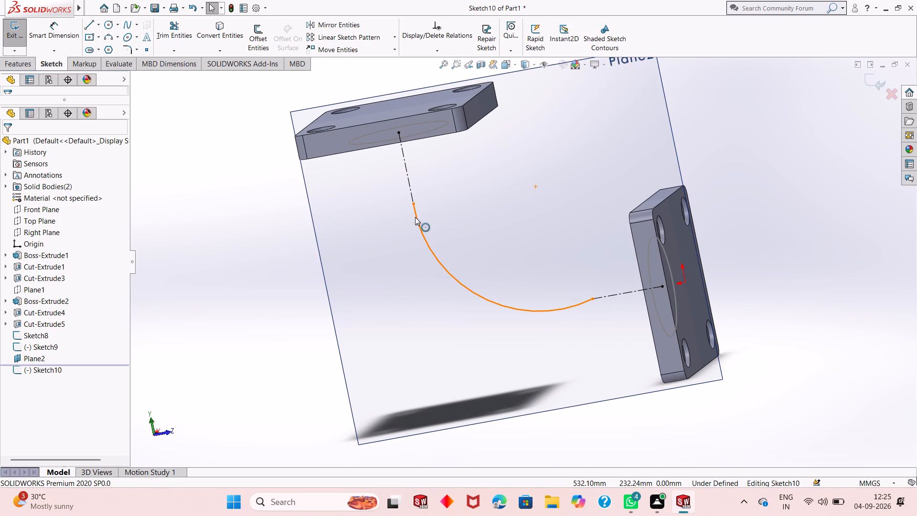
ctrl+click(409, 188)
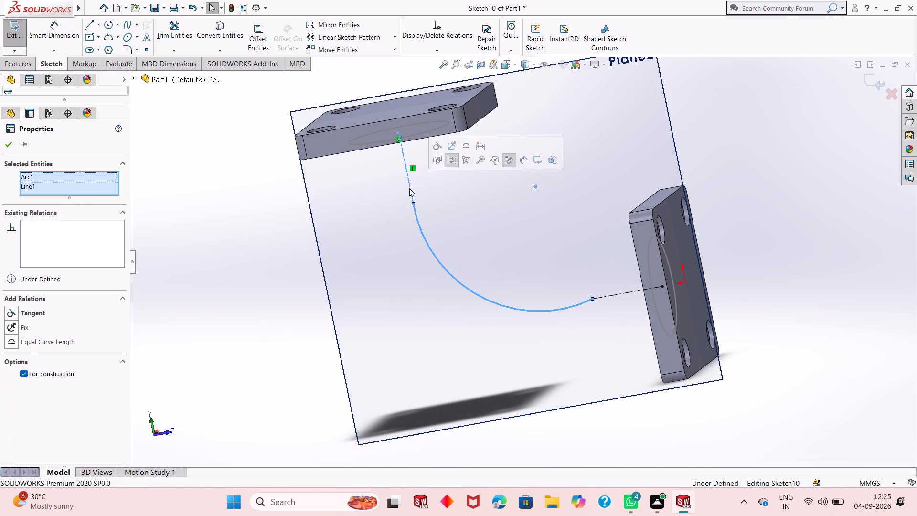
click(32, 312)
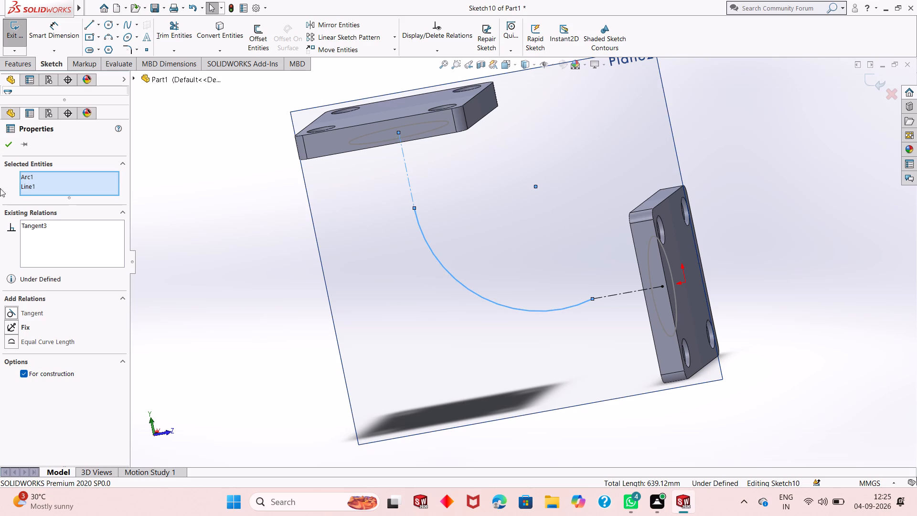
click(3, 147)
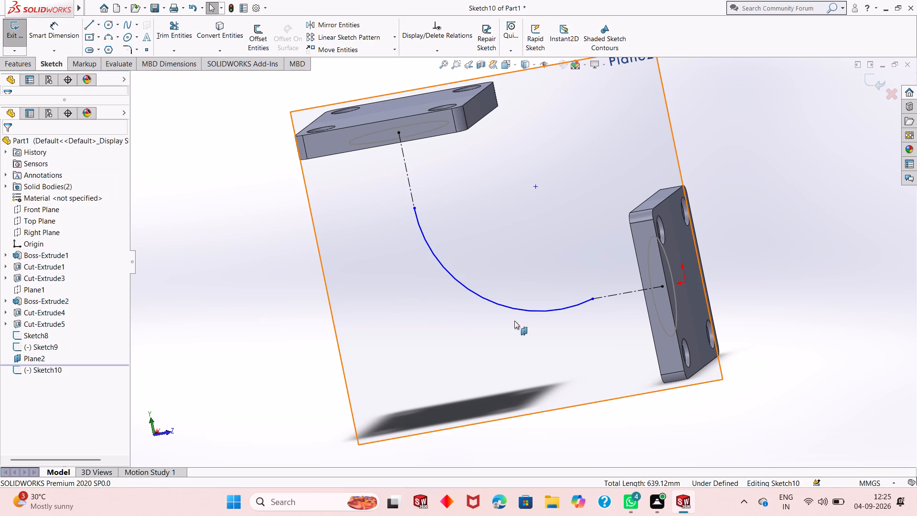
Add a tangent relation between the arc and the horizontal centerline from the upright block.
click(547, 310)
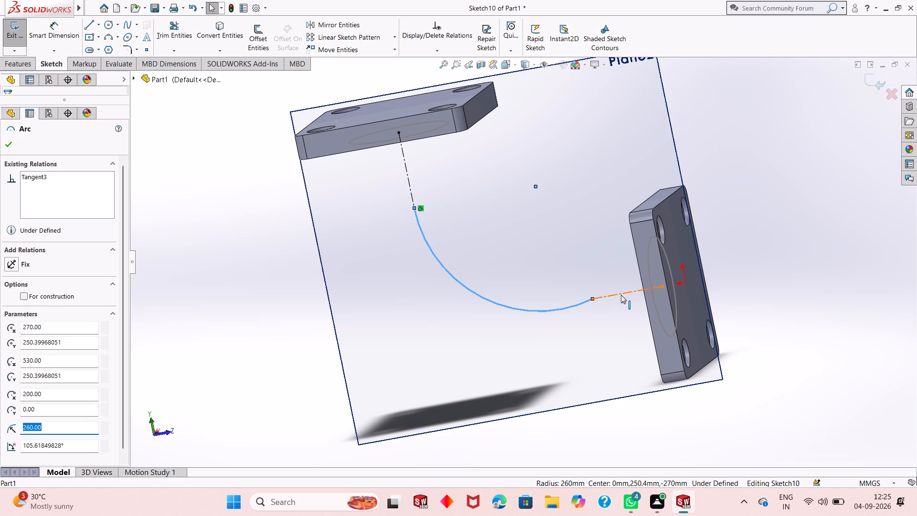
ctrl+click(621, 295)
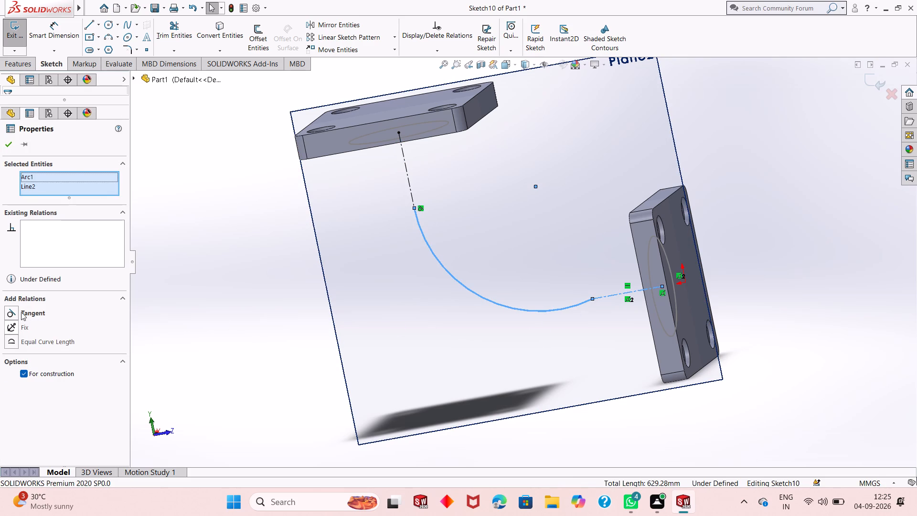
click(16, 312)
click(7, 148)
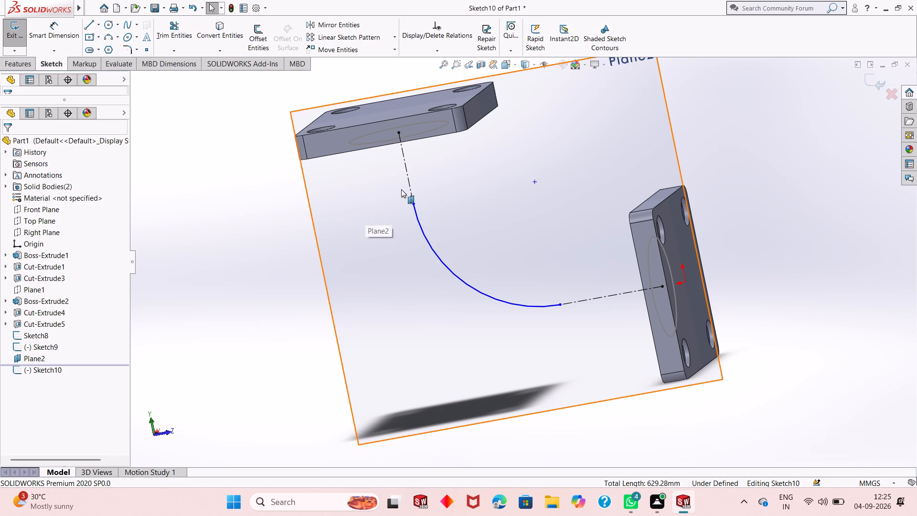
Add a Fix relation to the arc and both centerlines of the path sketch.
click(412, 183)
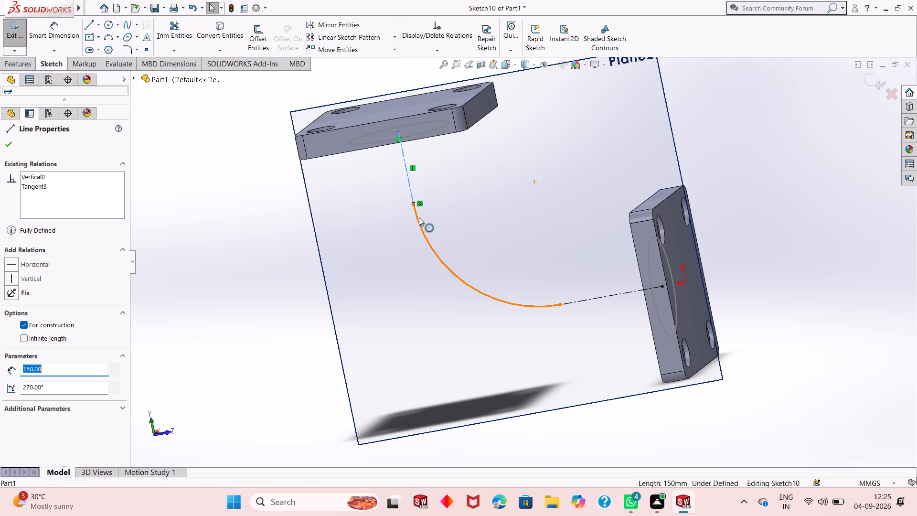
ctrl+click(419, 219)
ctrl+click(597, 298)
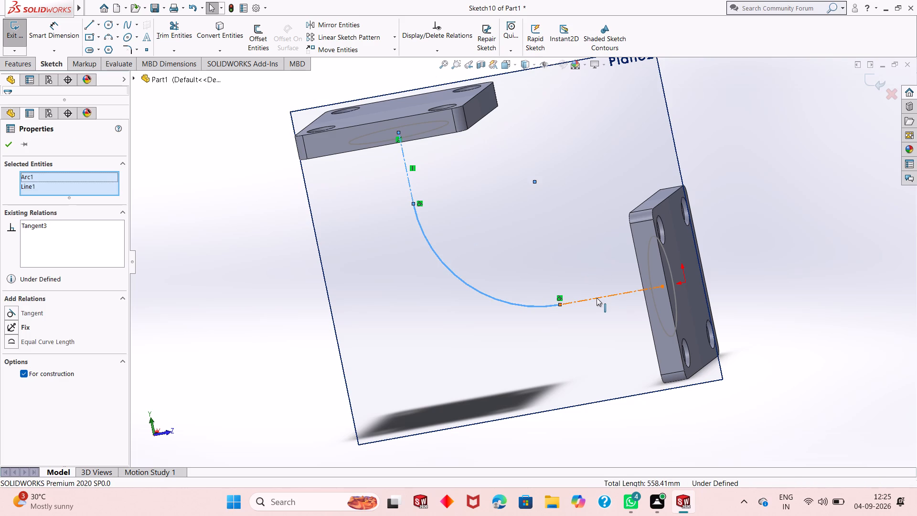
click(19, 325)
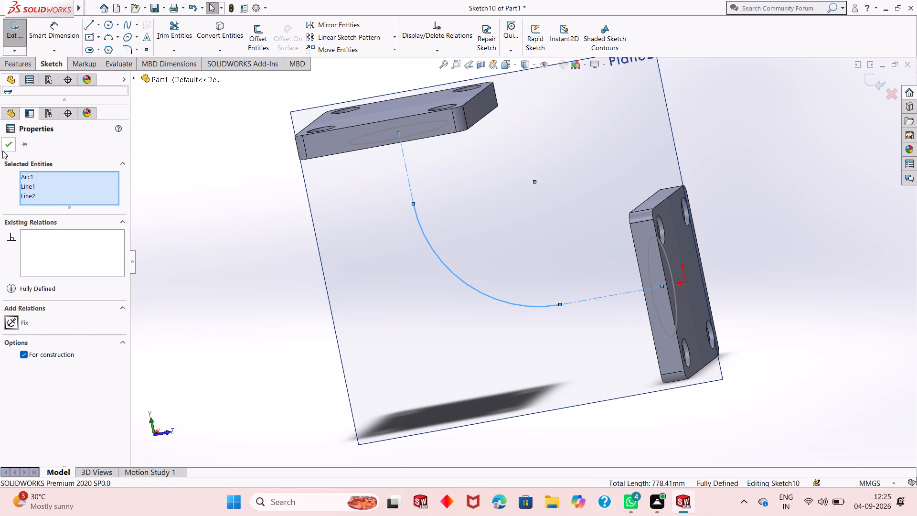
click(4, 151)
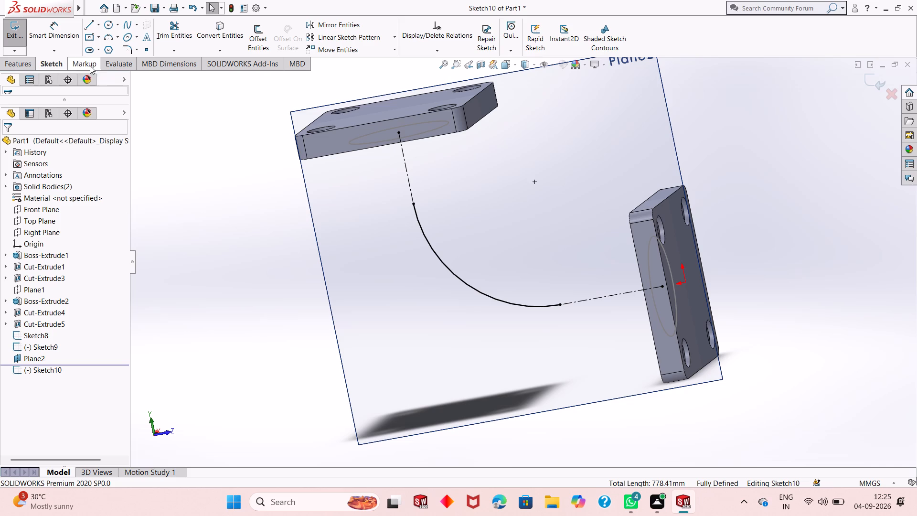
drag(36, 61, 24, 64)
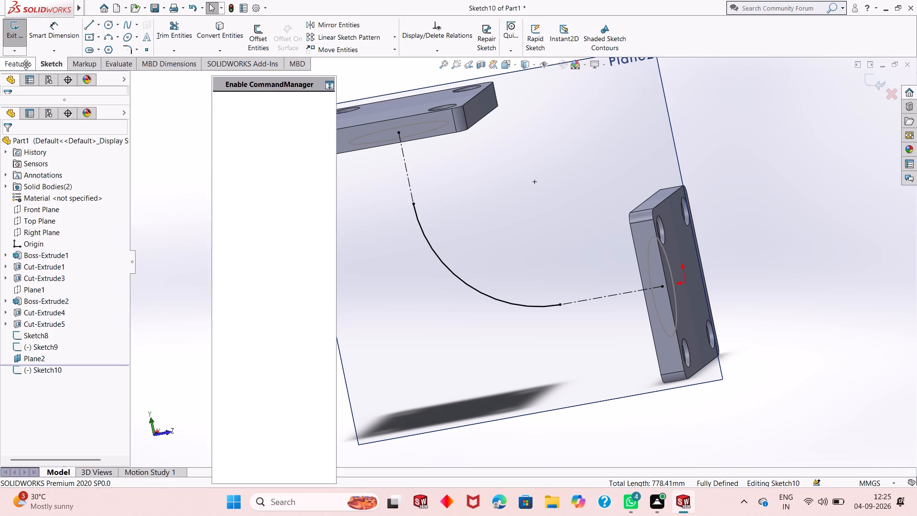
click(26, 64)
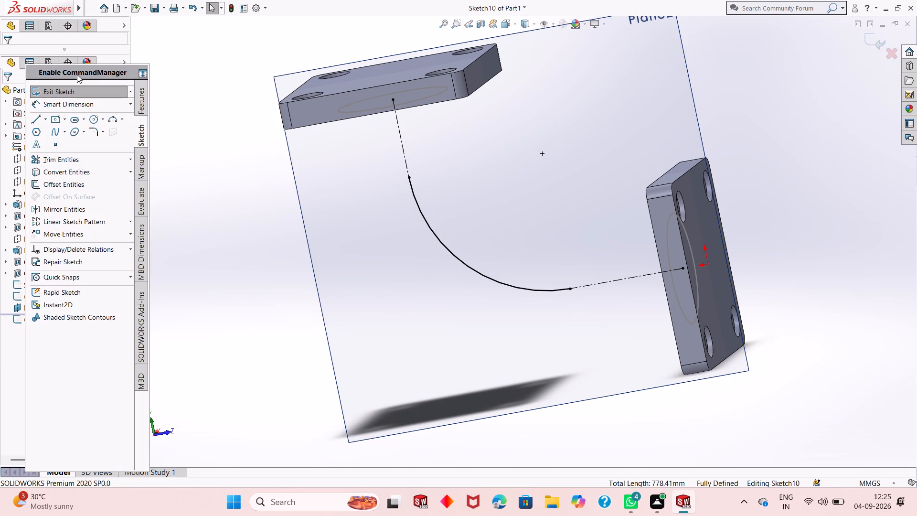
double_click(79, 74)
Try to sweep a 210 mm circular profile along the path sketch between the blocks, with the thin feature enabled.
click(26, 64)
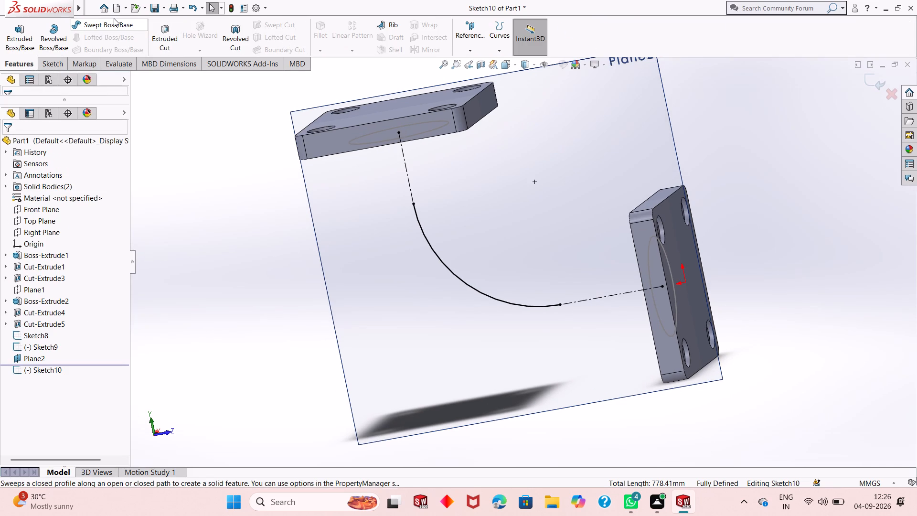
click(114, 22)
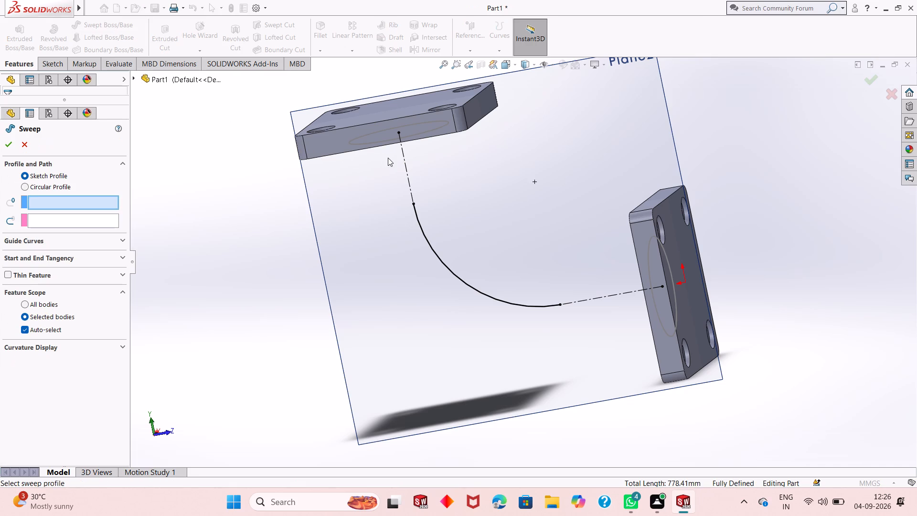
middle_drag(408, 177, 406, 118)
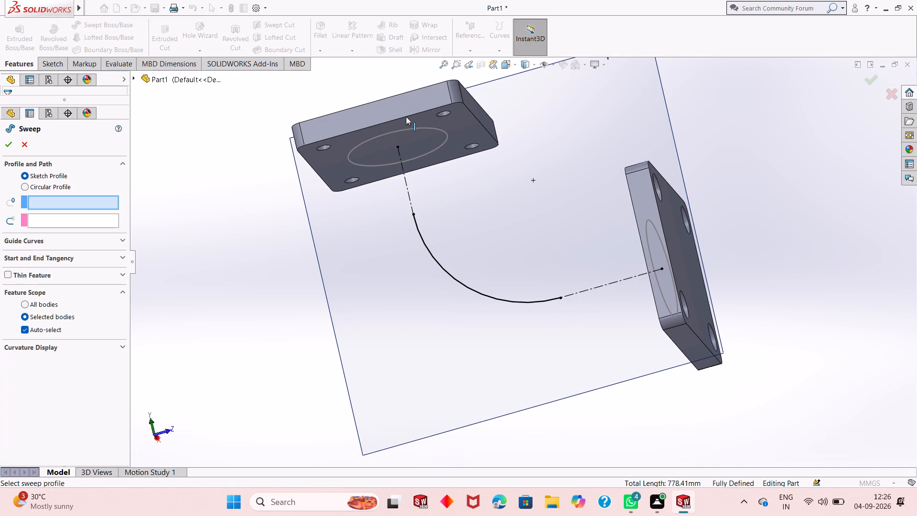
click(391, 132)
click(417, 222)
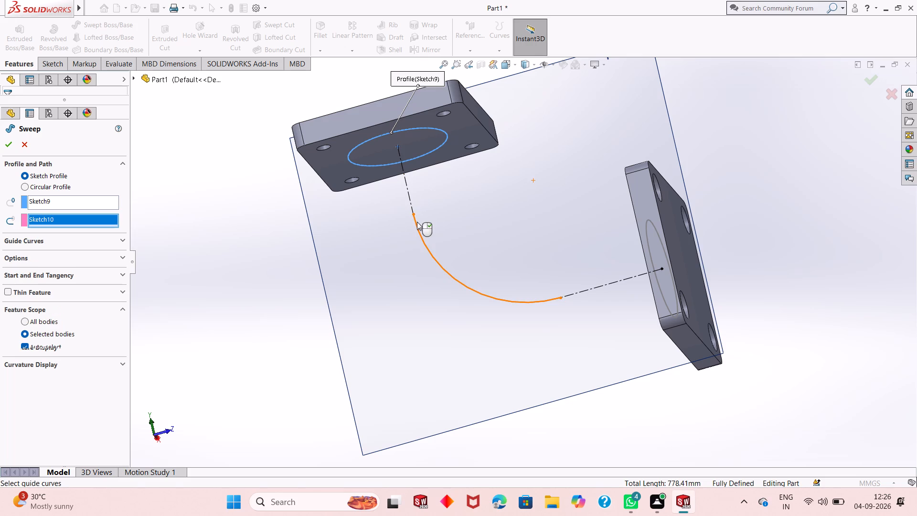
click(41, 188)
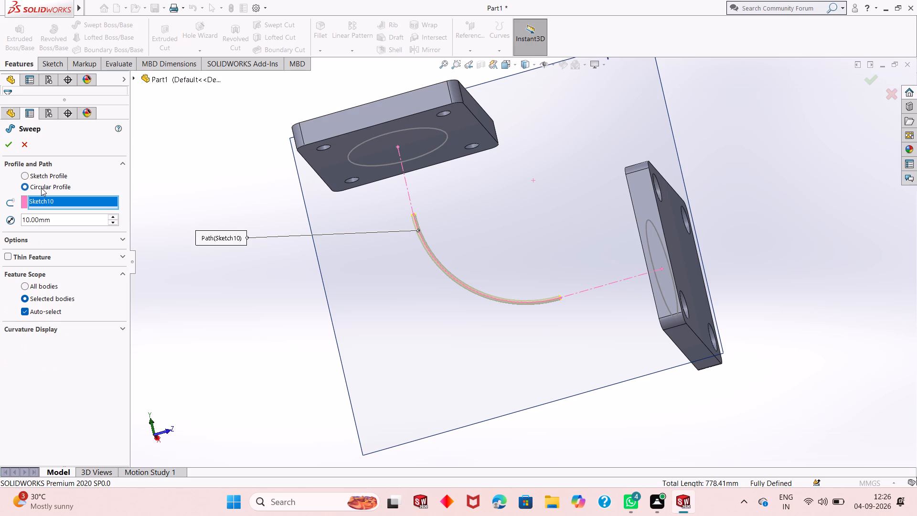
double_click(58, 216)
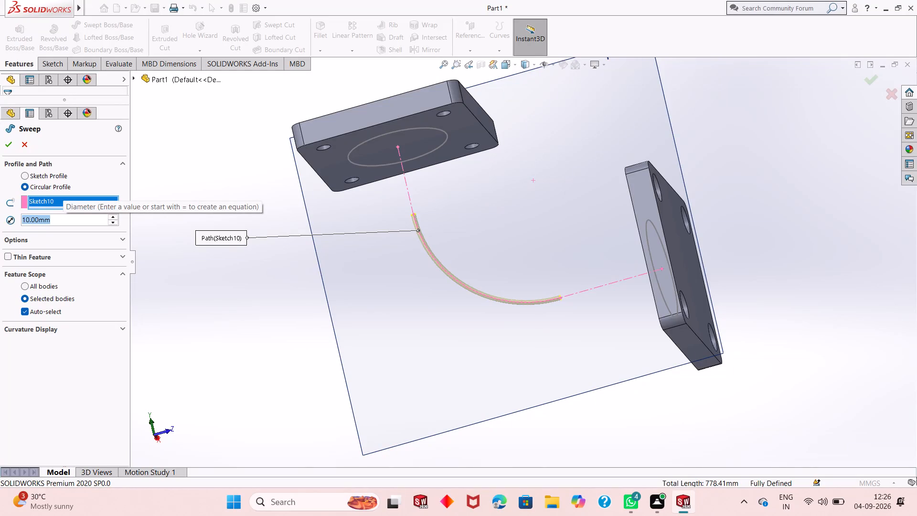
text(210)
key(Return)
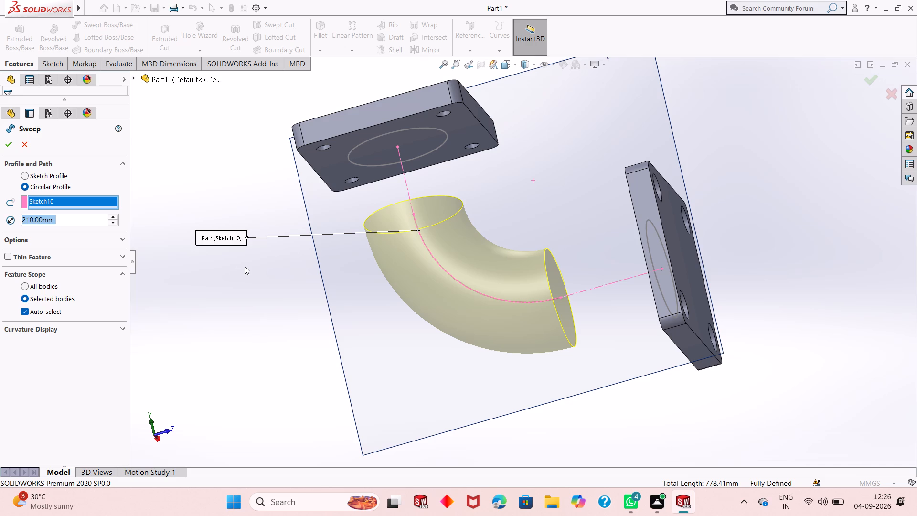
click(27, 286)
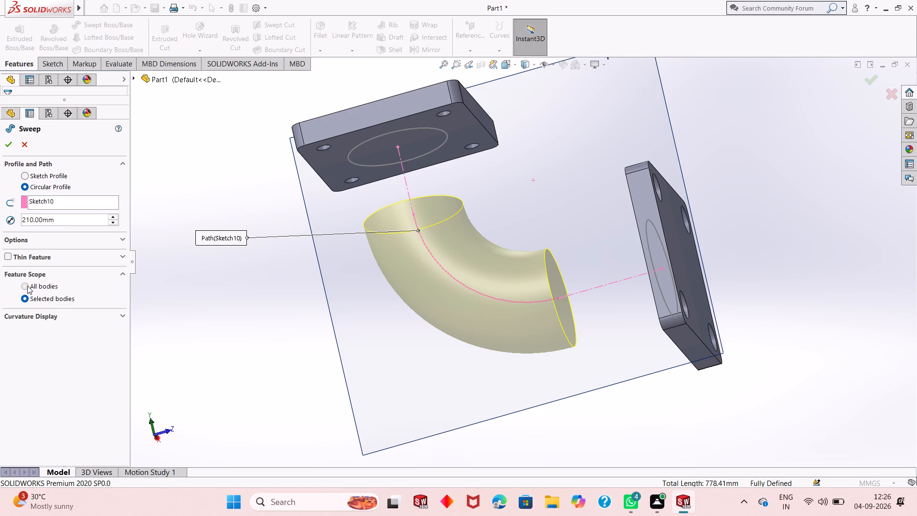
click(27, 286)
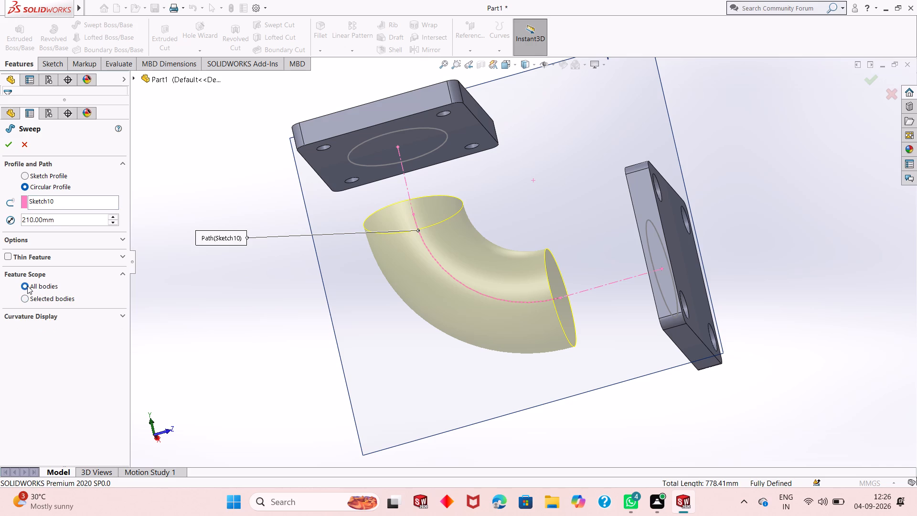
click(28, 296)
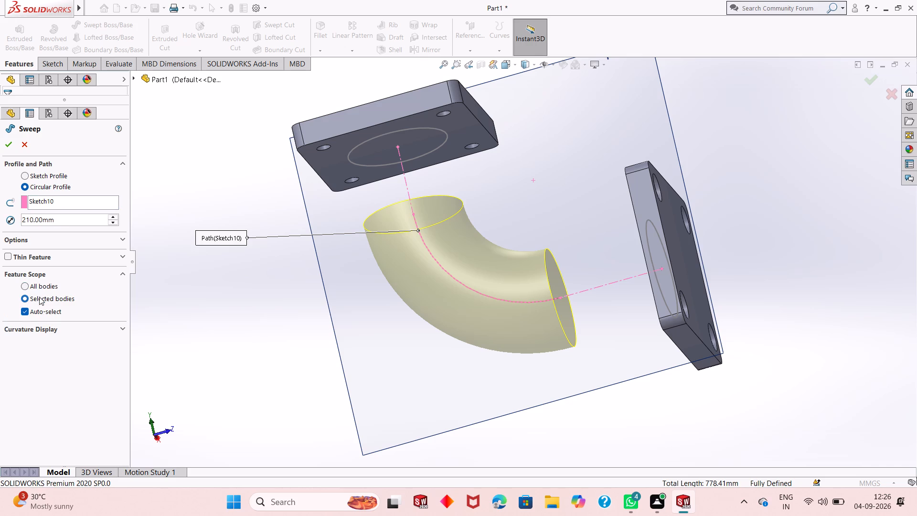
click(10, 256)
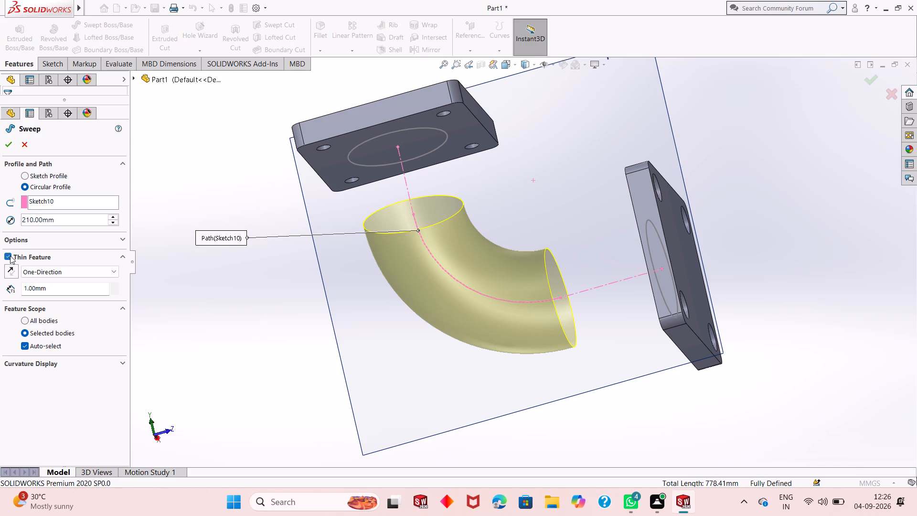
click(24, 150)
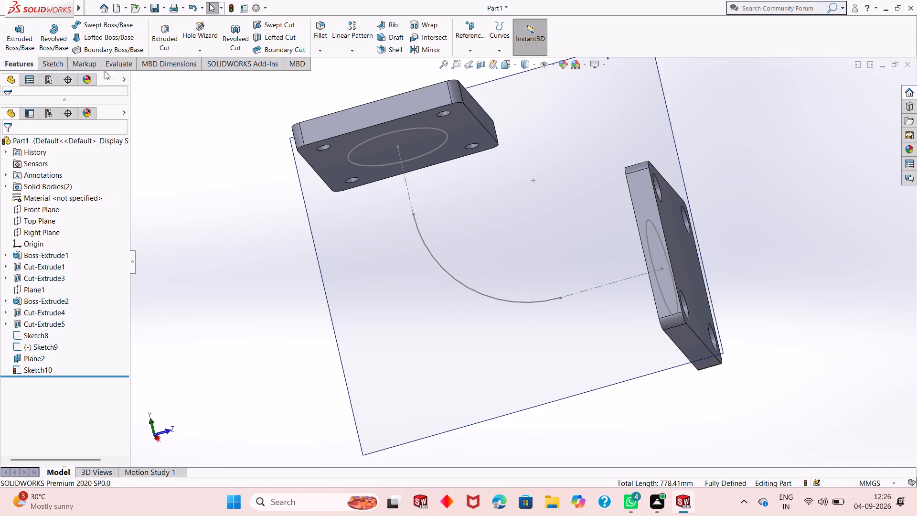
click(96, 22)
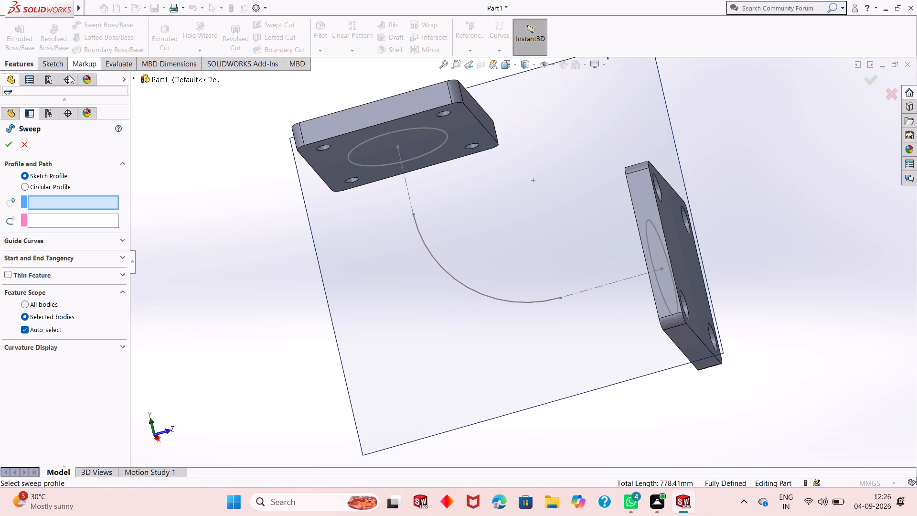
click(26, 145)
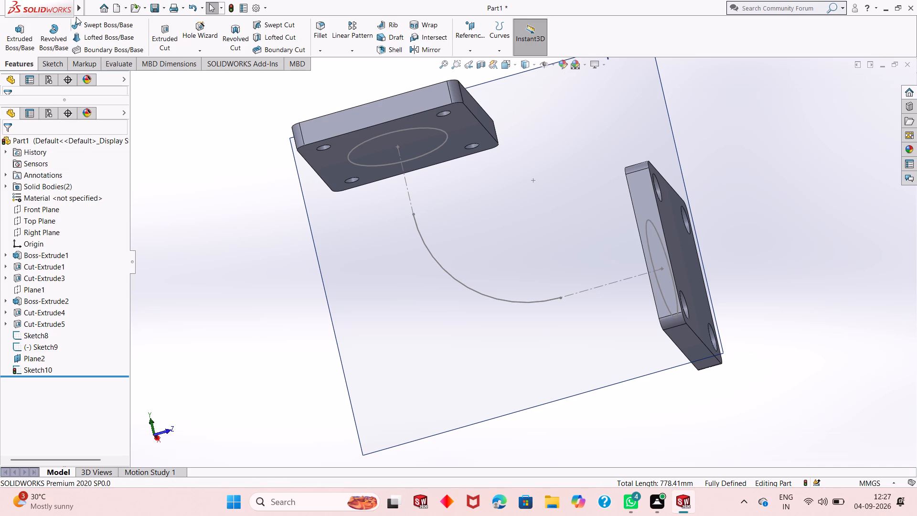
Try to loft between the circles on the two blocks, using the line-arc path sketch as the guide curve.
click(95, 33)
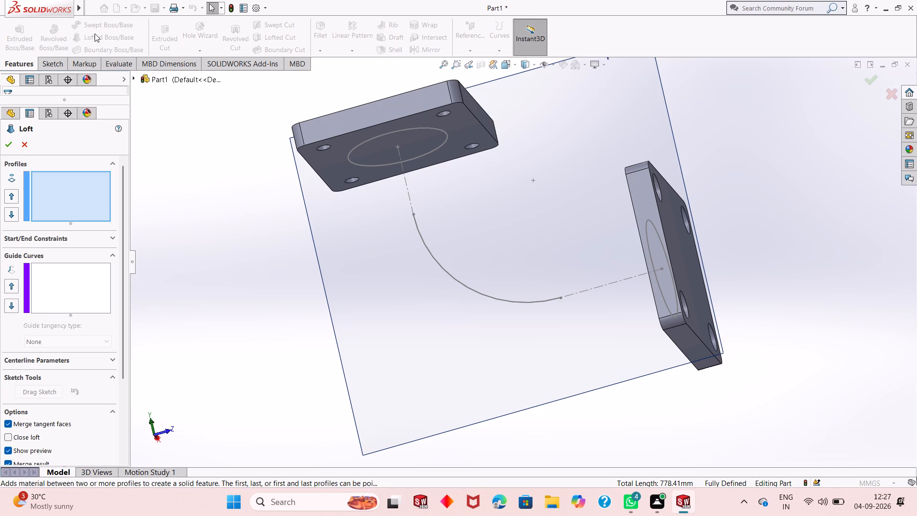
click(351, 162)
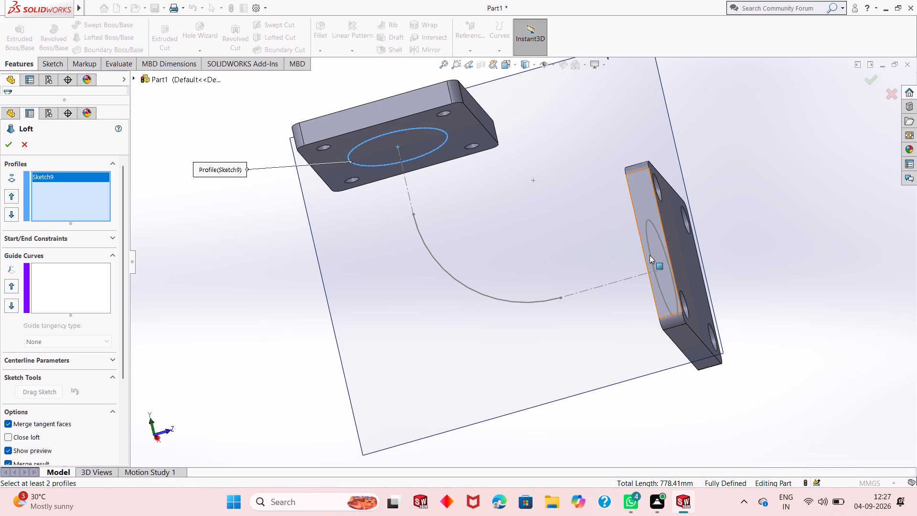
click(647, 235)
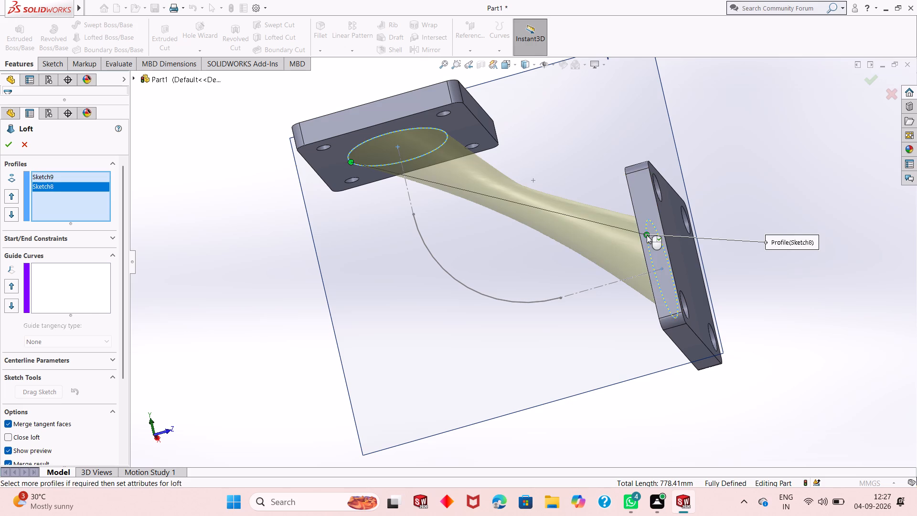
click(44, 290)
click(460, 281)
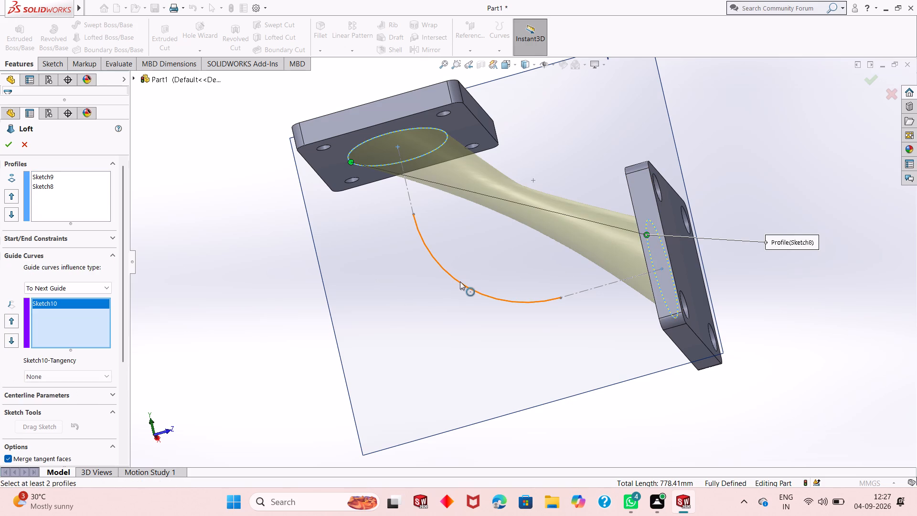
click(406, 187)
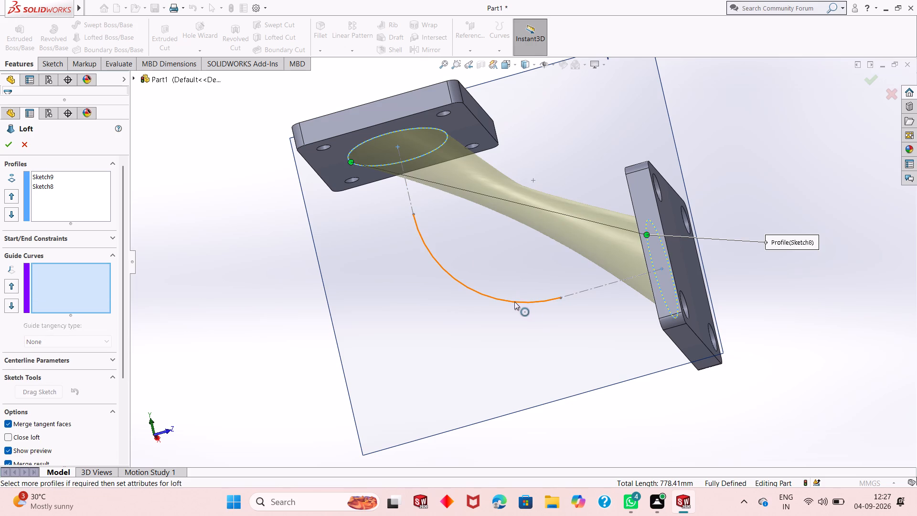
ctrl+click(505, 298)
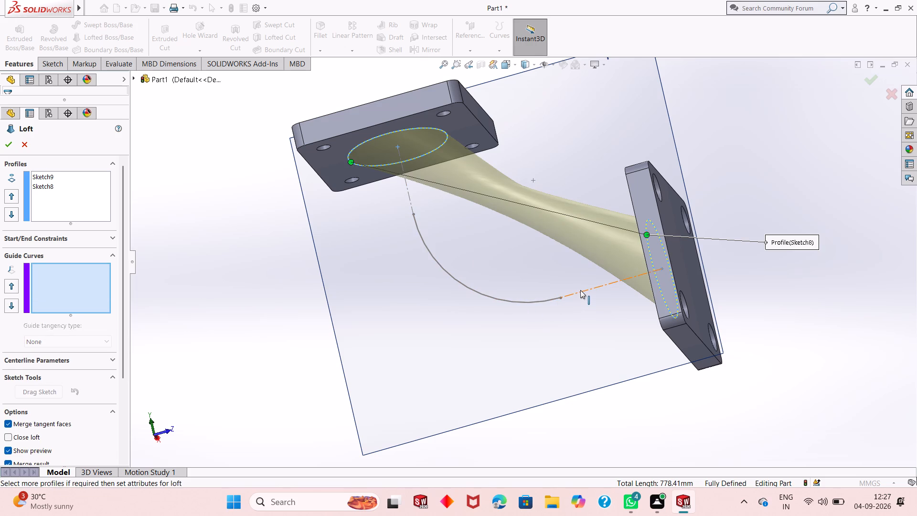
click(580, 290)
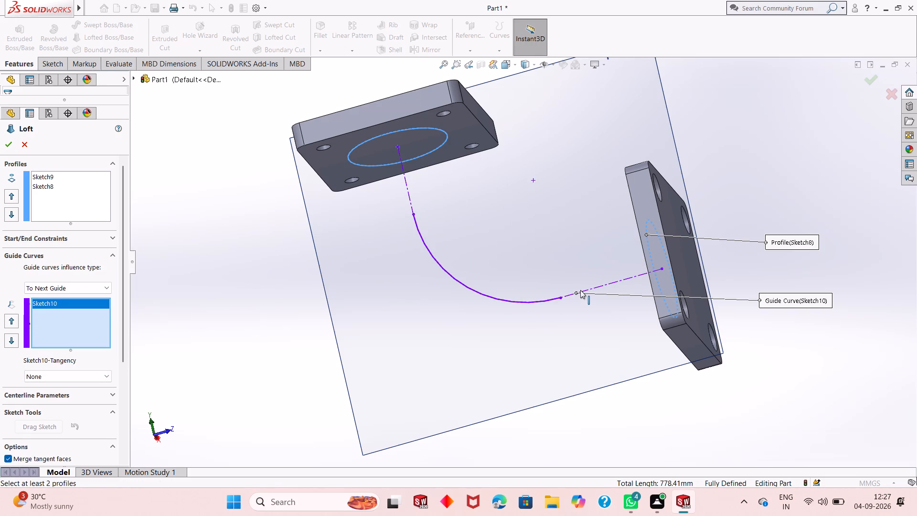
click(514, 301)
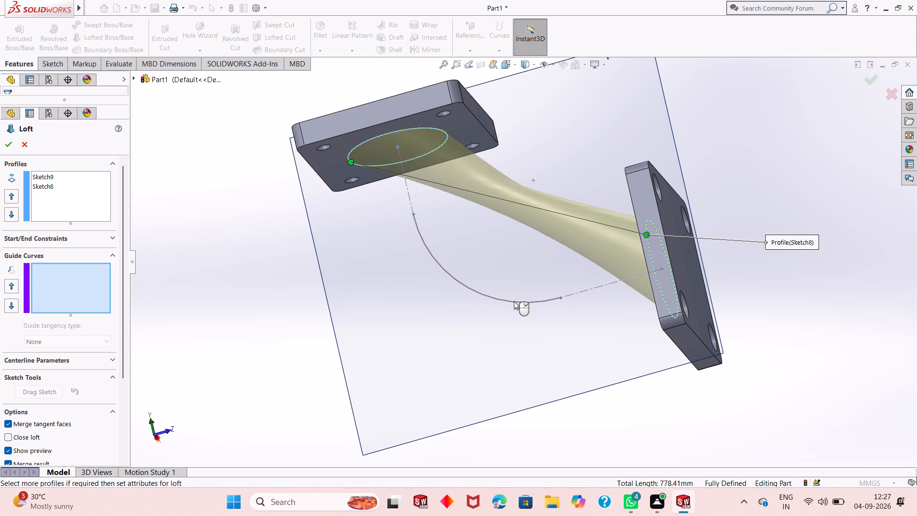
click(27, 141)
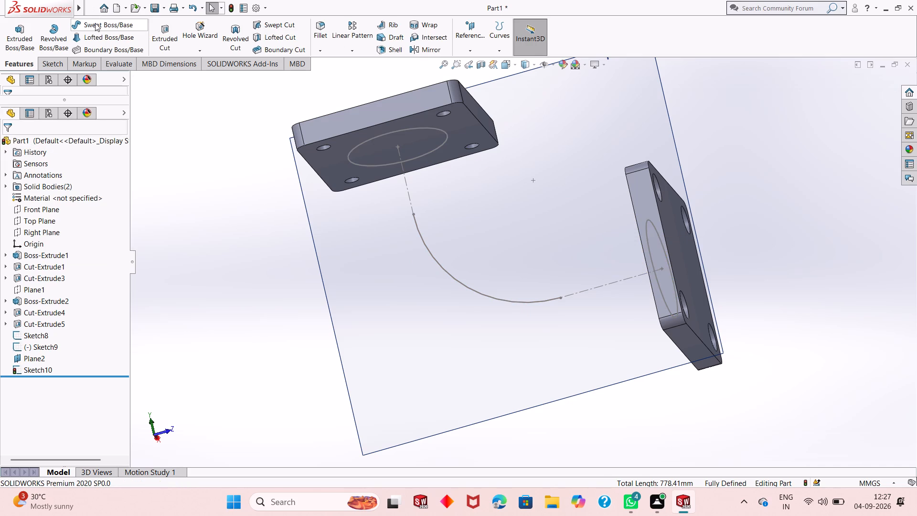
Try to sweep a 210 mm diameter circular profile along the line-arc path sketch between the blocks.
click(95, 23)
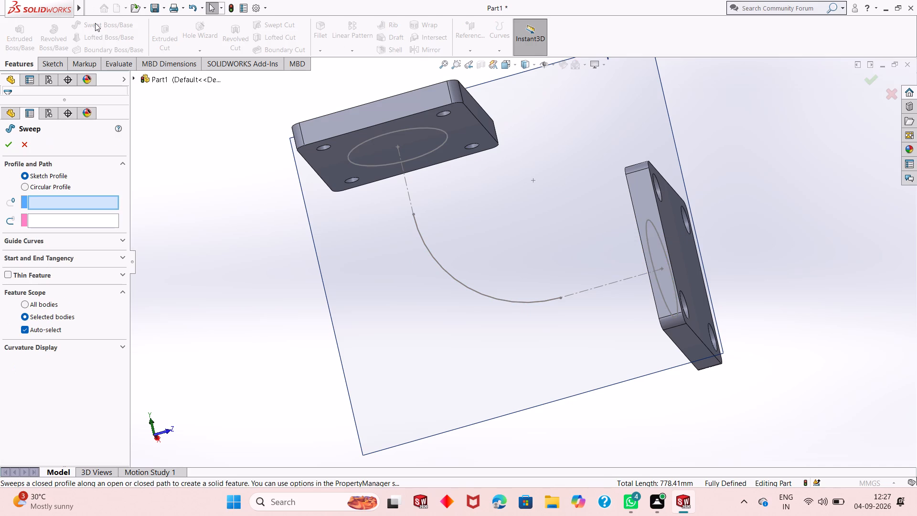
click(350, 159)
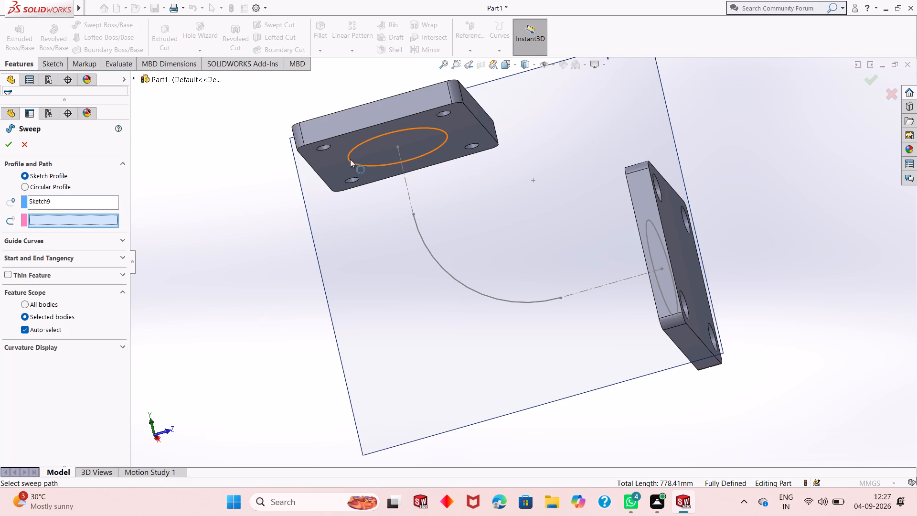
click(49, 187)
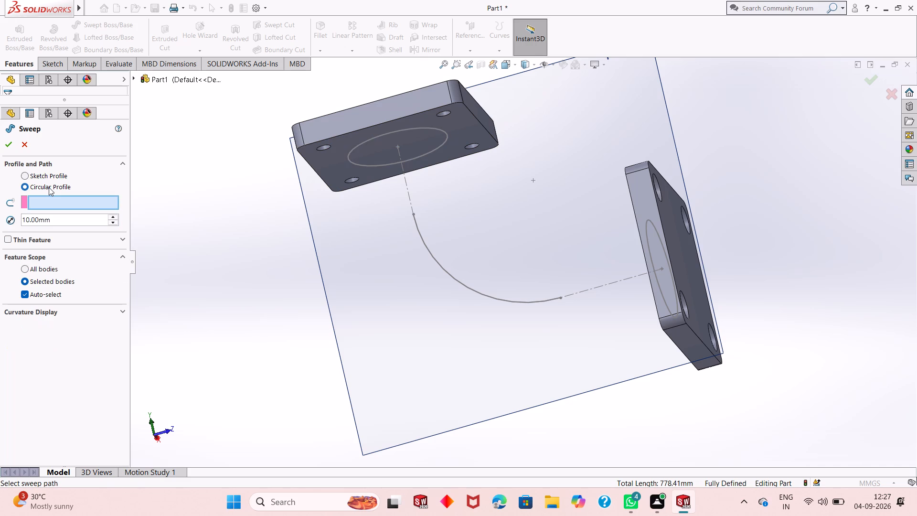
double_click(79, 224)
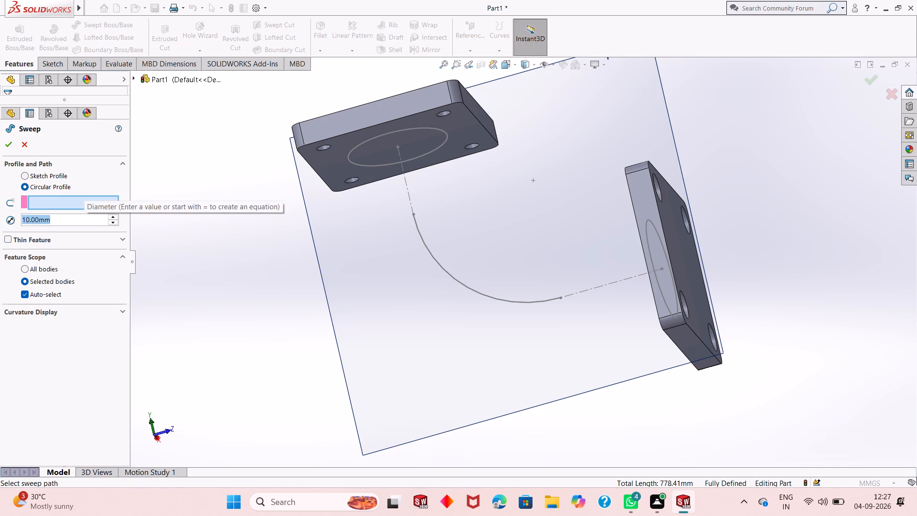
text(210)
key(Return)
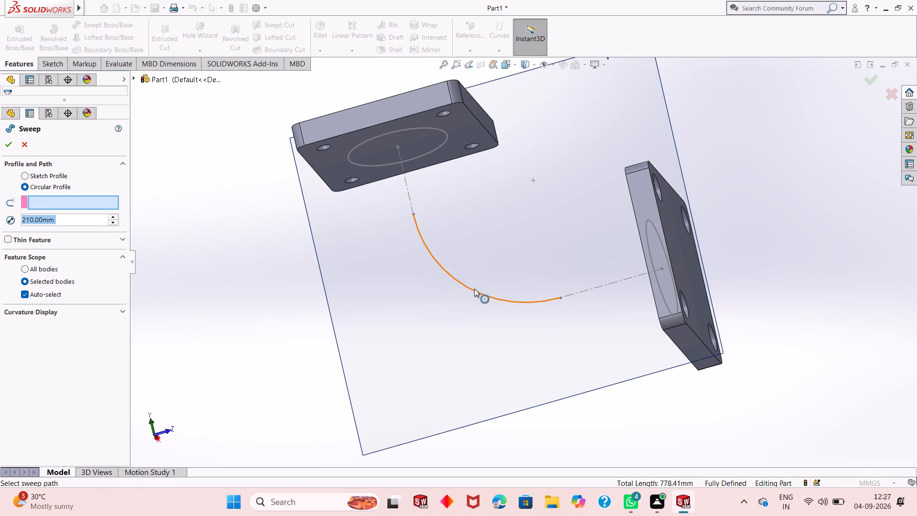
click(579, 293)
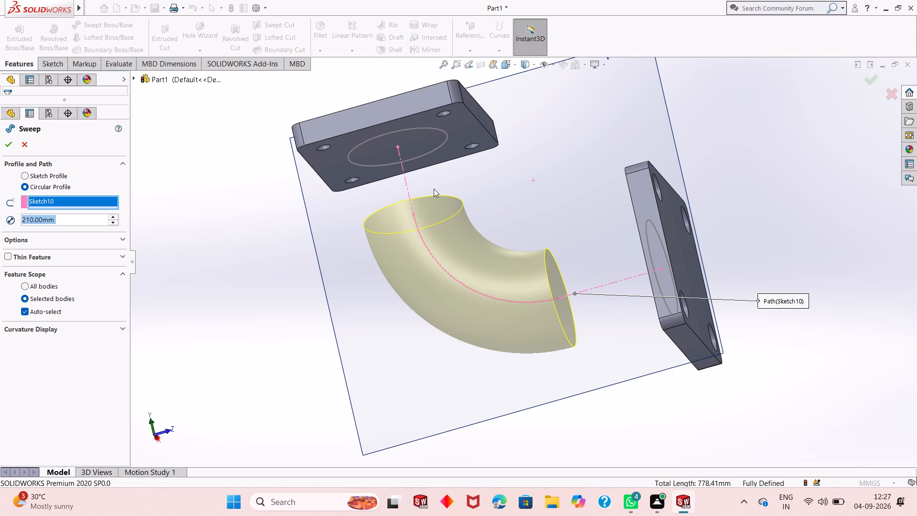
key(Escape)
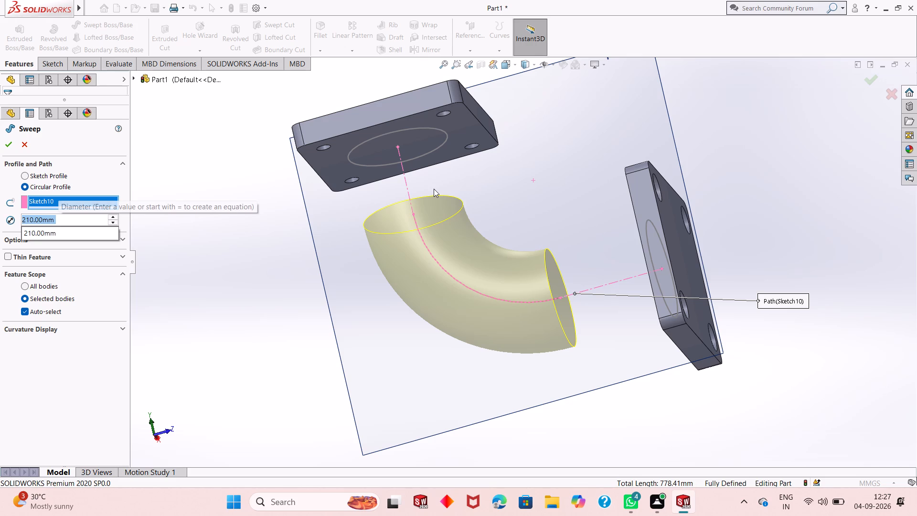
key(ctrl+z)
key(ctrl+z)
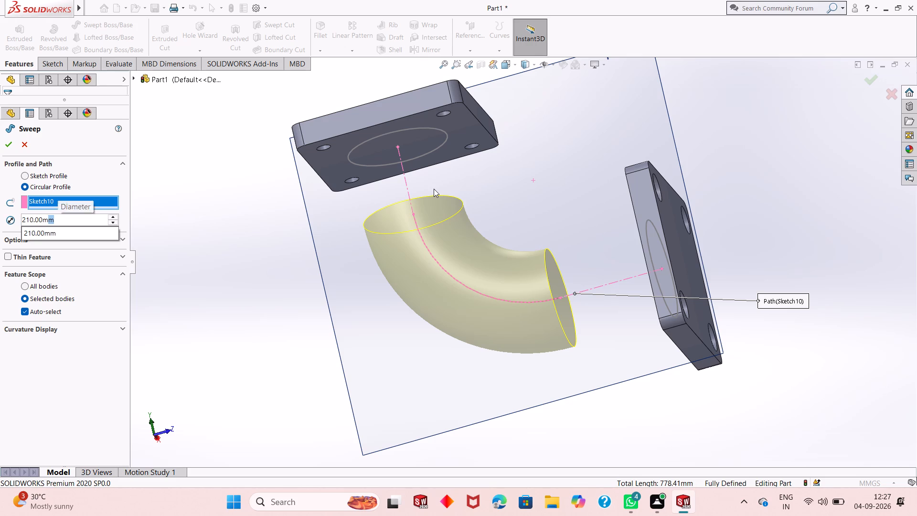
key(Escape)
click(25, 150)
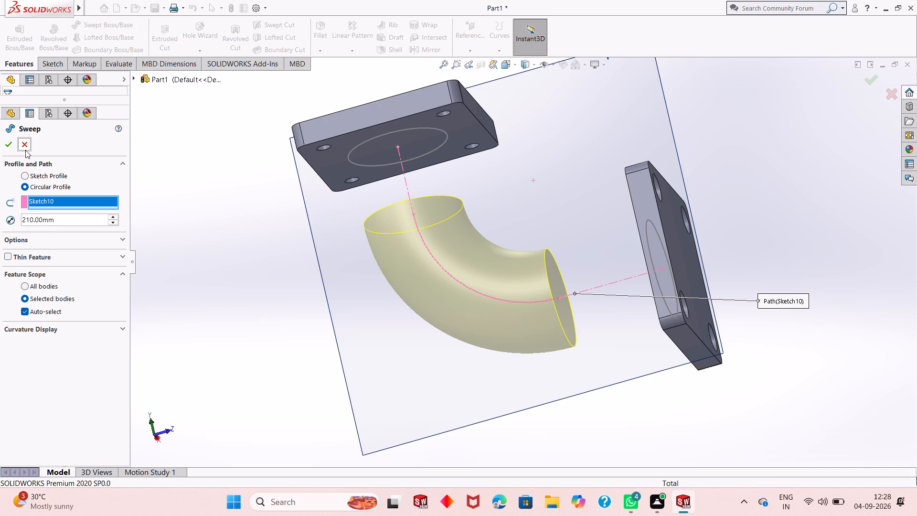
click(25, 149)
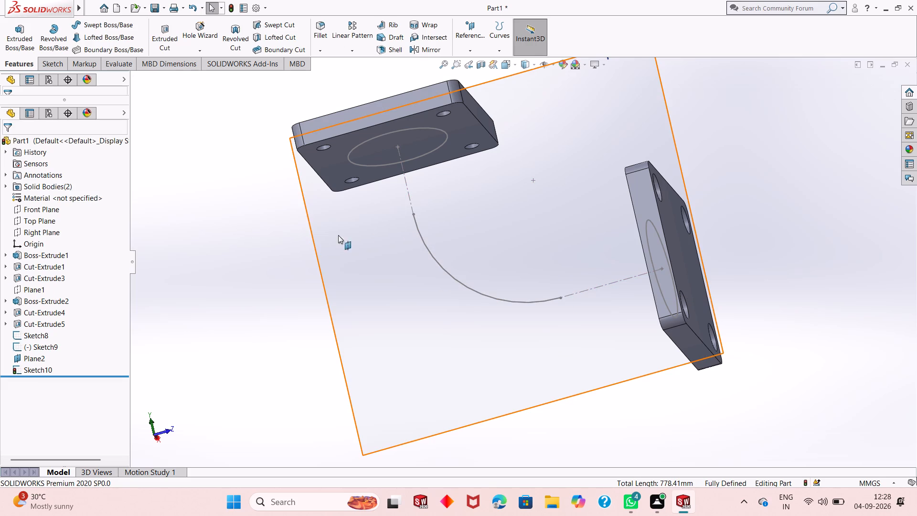
Undo the path sketch's relations, arc and centerlines, leaving the sketch open and empty.
key(ctrl+z)
key(ctrl+z)
key(ctrl+z)
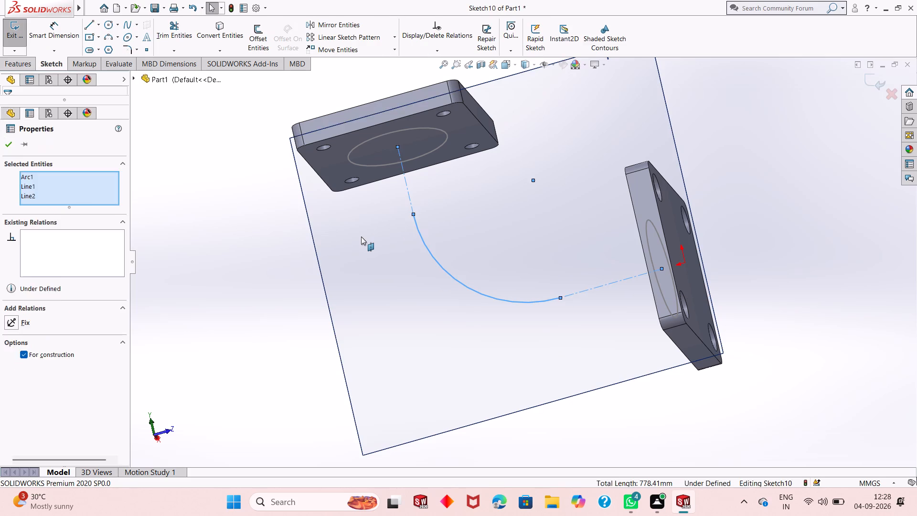
key(ctrl+z)
key(ctrl+z)
key(ctrl+z)
key(ctrl+z)
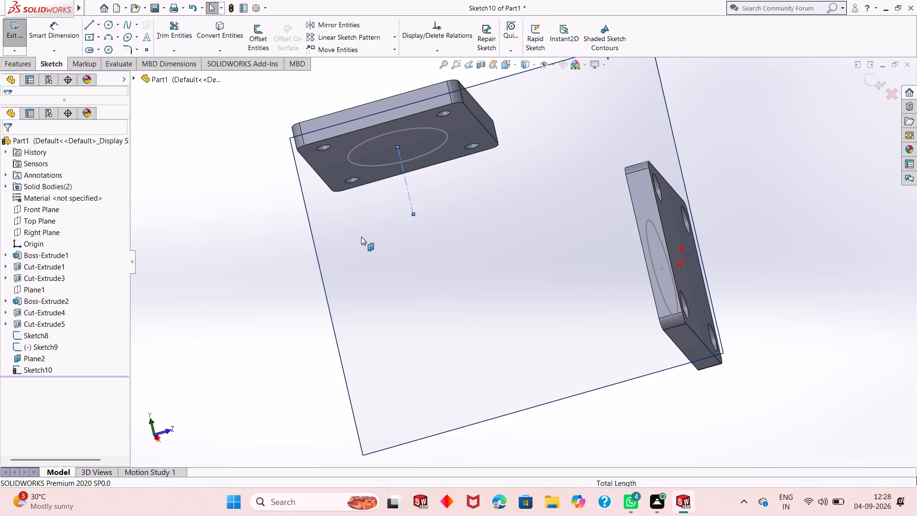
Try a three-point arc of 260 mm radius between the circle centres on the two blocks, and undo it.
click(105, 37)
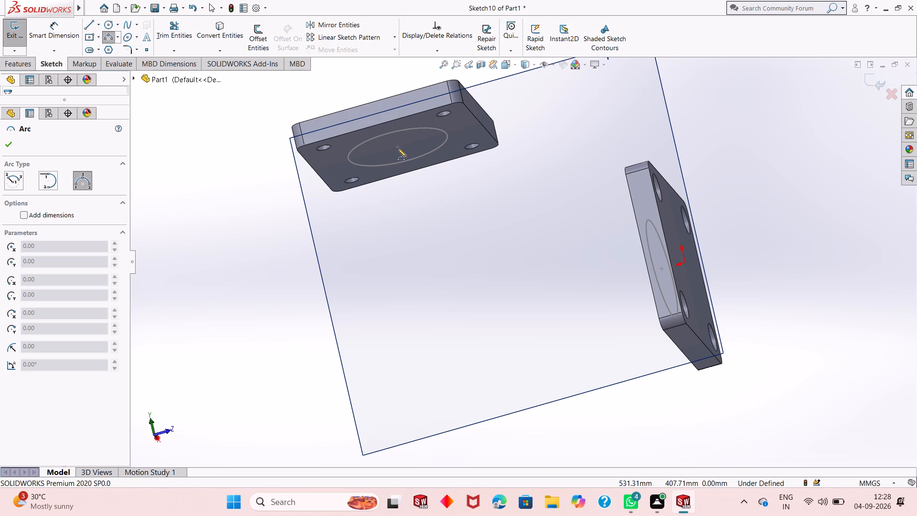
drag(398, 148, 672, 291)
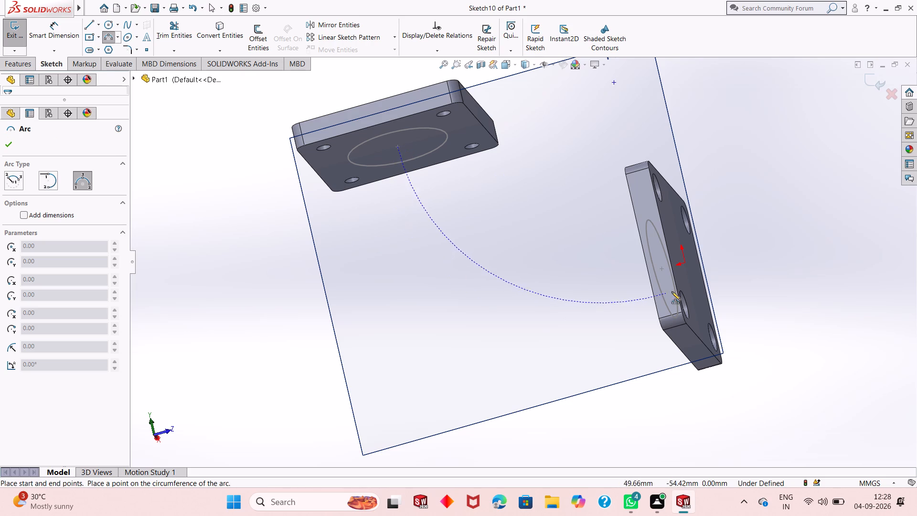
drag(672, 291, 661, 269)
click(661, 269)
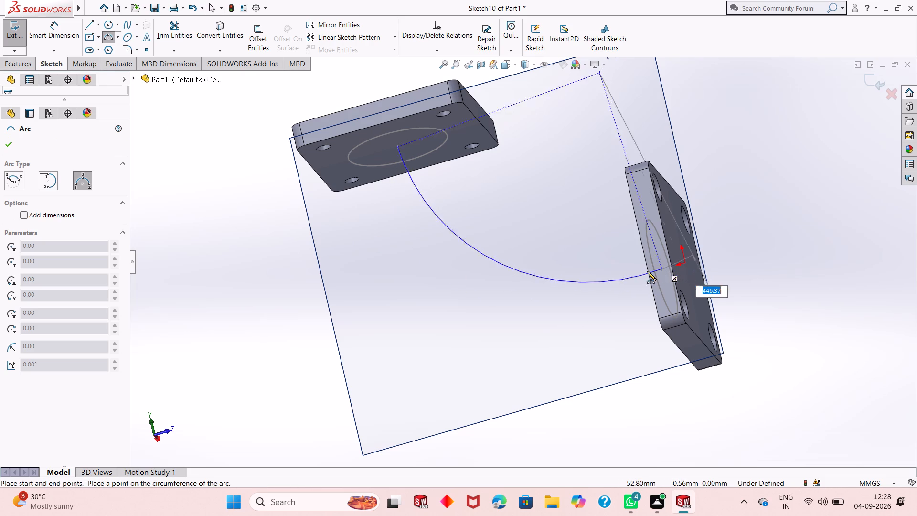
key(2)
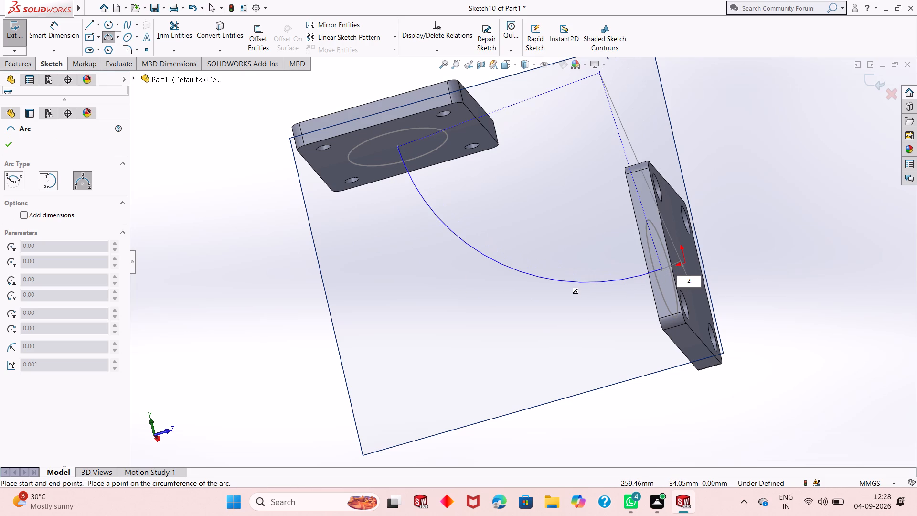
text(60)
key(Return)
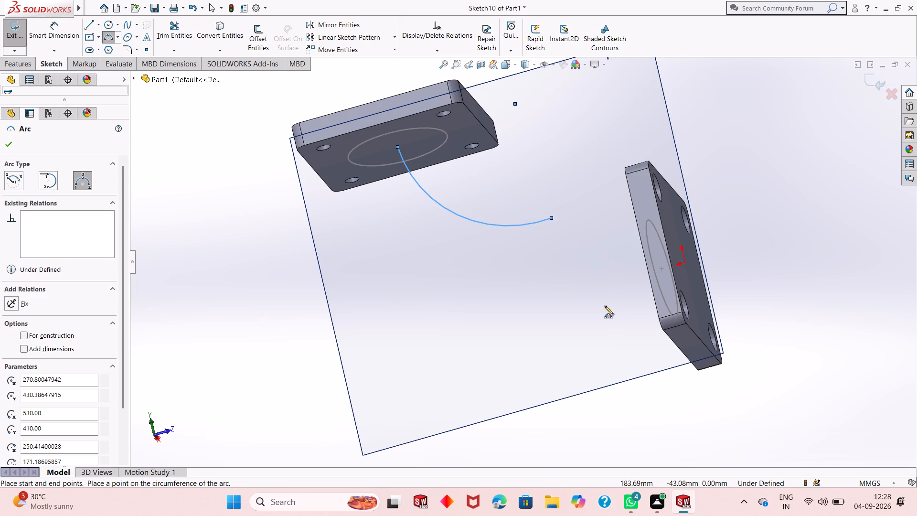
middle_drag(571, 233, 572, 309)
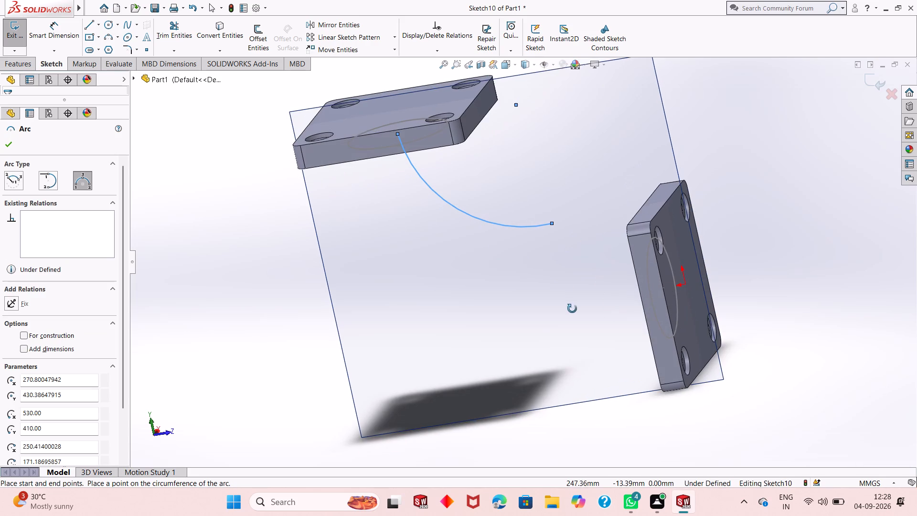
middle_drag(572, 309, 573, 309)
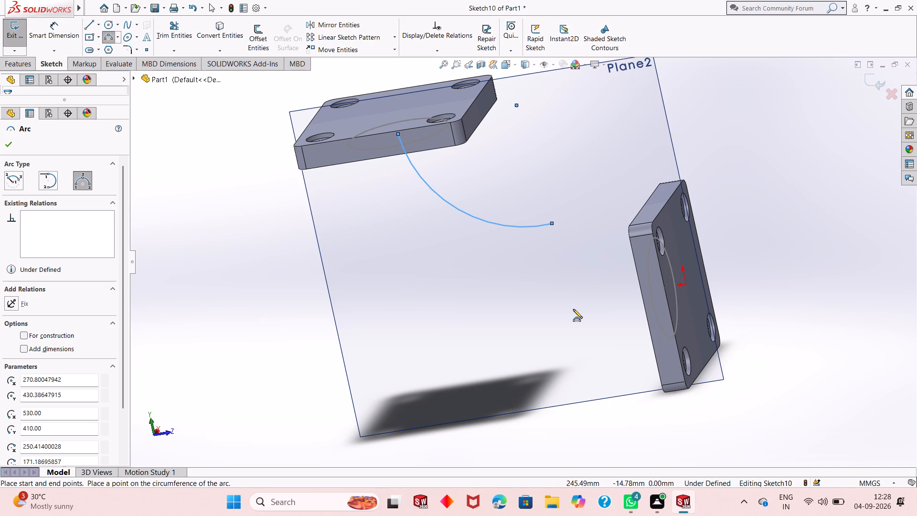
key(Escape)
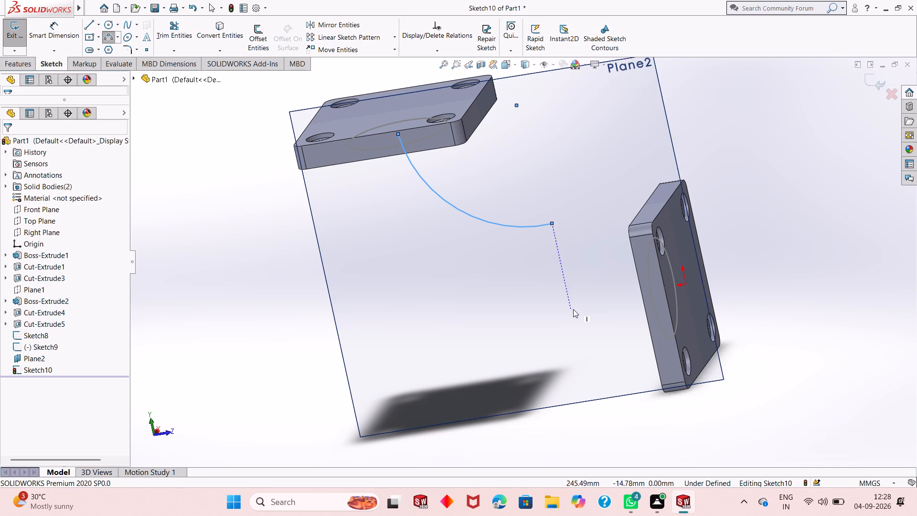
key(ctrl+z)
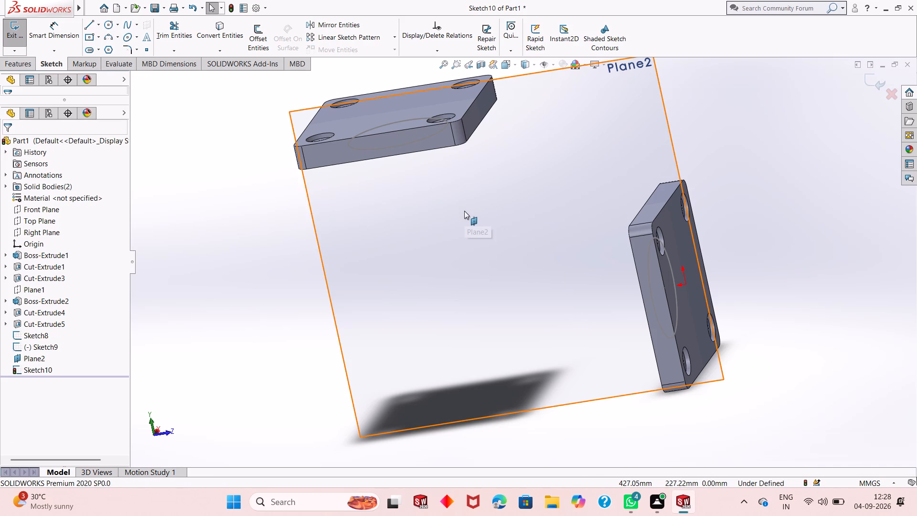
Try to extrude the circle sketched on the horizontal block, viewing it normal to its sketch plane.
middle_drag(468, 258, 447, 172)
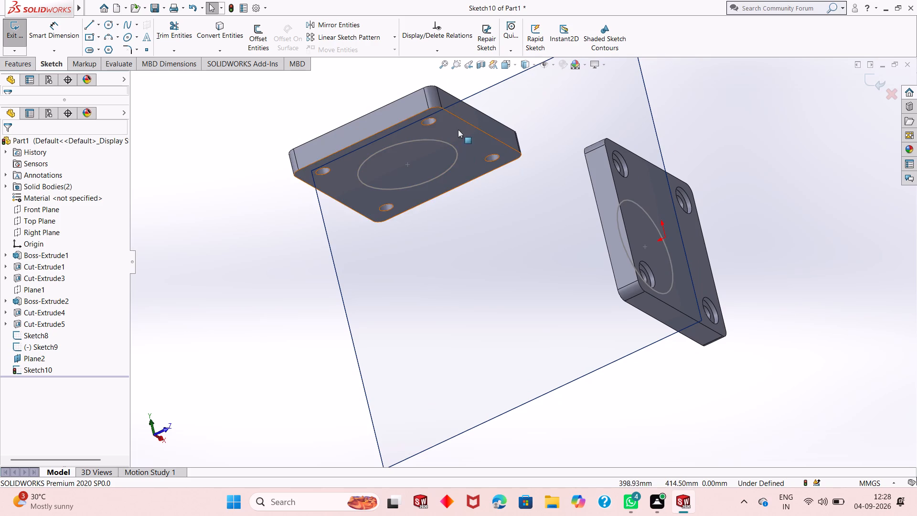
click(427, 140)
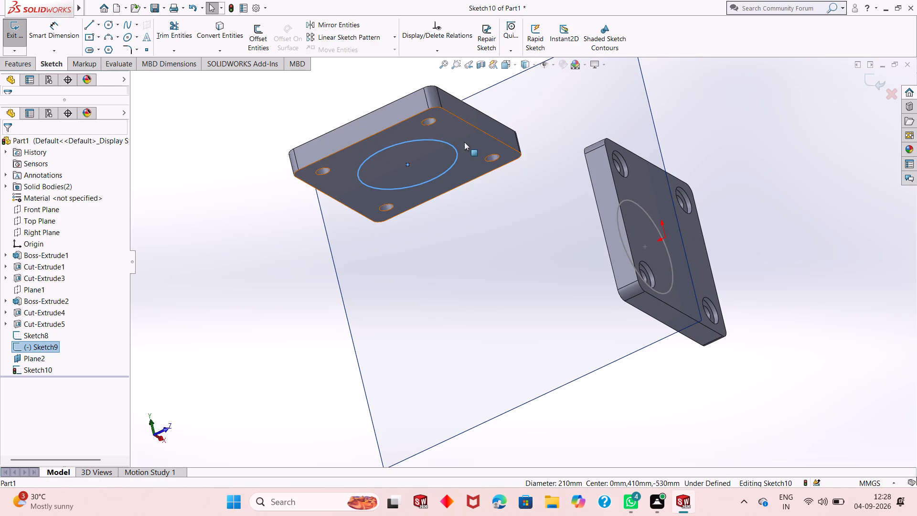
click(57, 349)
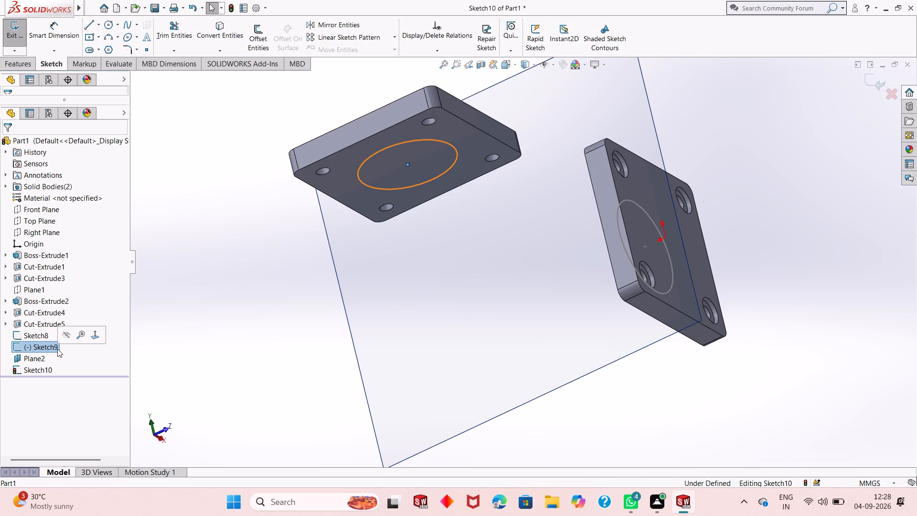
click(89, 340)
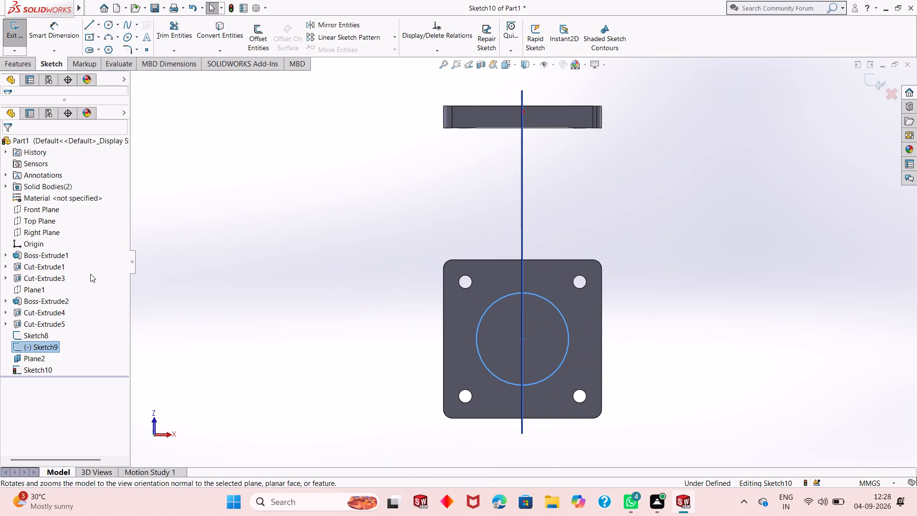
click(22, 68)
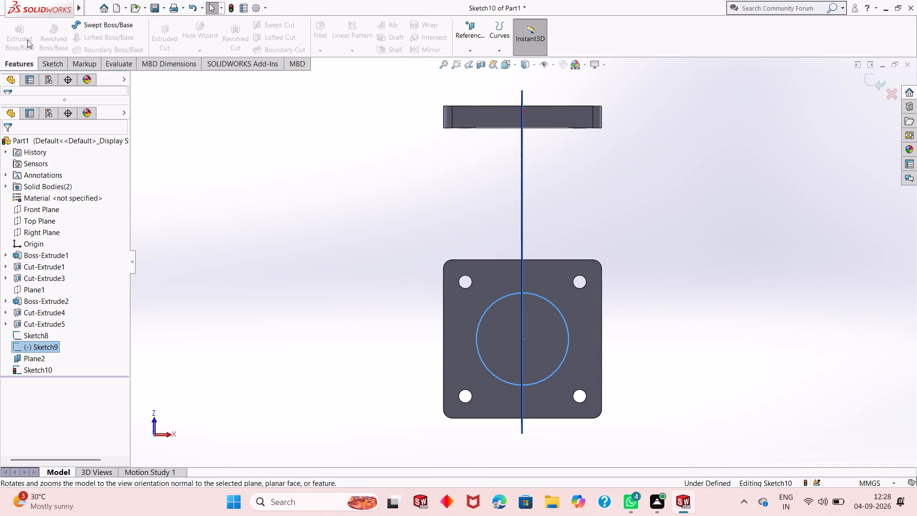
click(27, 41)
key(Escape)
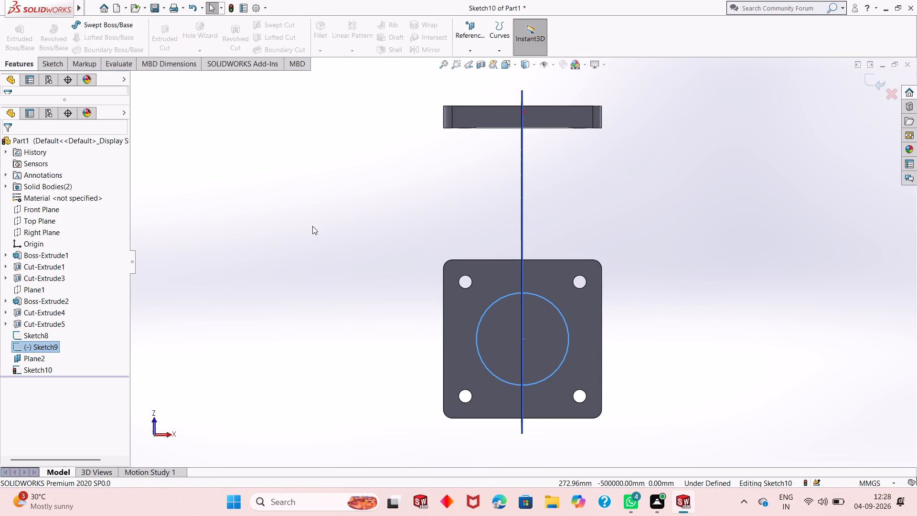
Undo the path sketch, its reference plane and the horizontal block's circle sketch, back to editing the upright block's circle sketch.
middle_drag(436, 218, 560, 312)
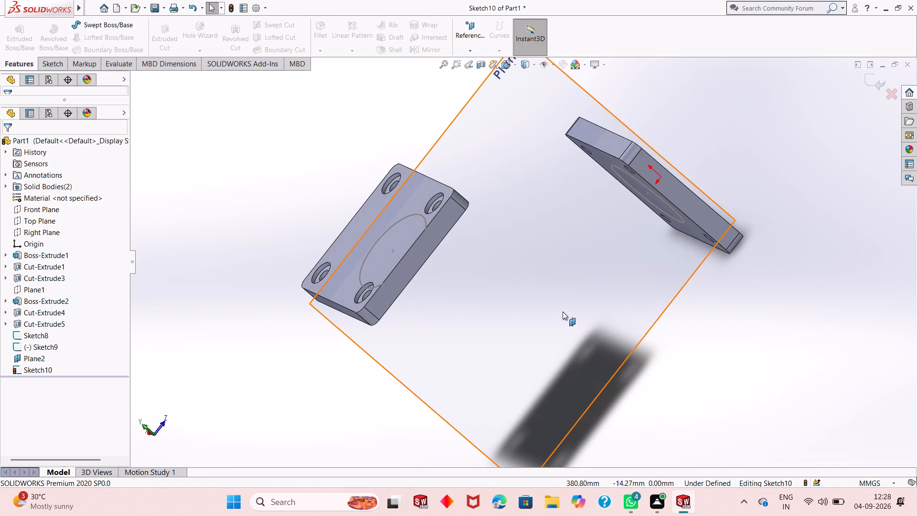
key(ctrl+z)
key(ctrl+z)
key(ctrl+z)
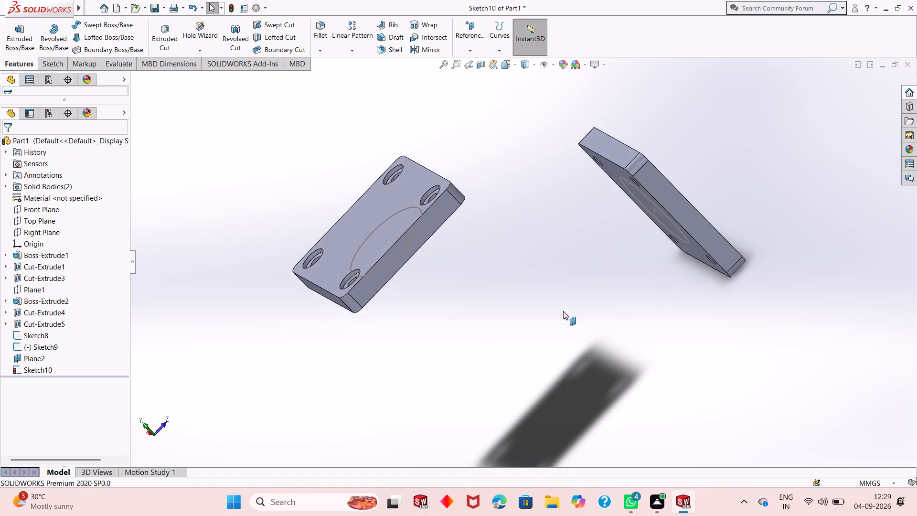
key(ctrl+z)
key(ctrl+z)
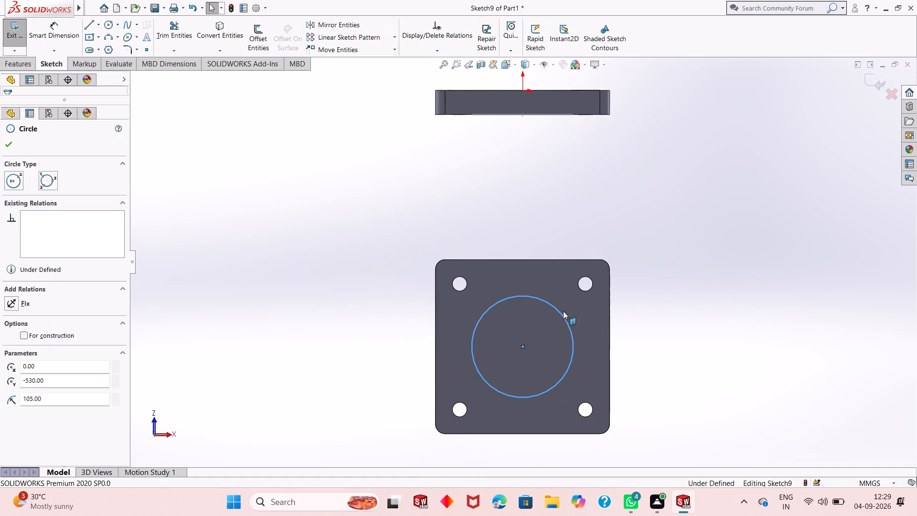
key(ctrl+z)
key(ctrl+z)
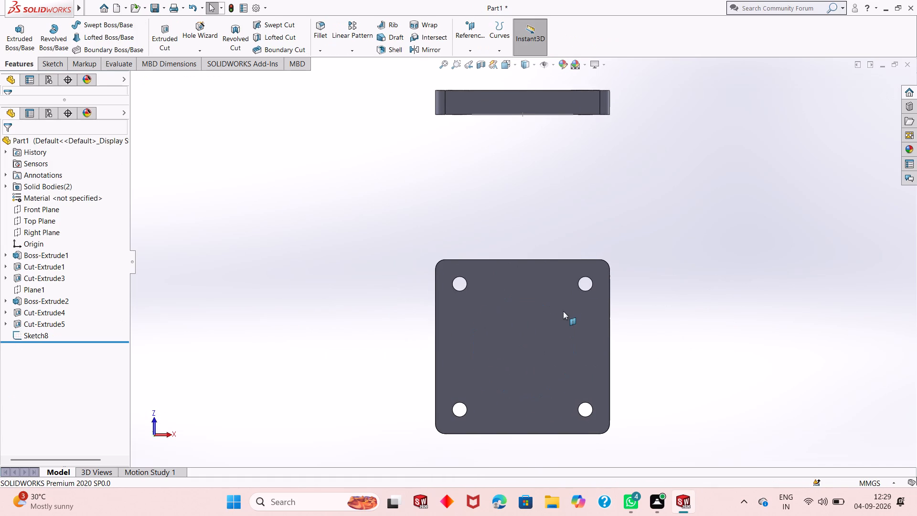
middle_drag(584, 266, 660, 373)
key(ctrl+z)
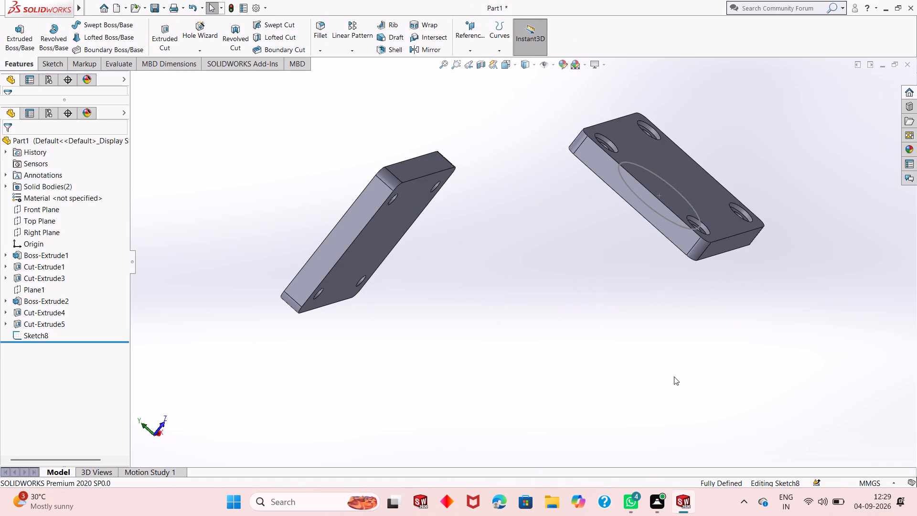
Extrude the upright block's 210 mm circle sketch as a 150 mm blind boss.
click(29, 64)
click(26, 52)
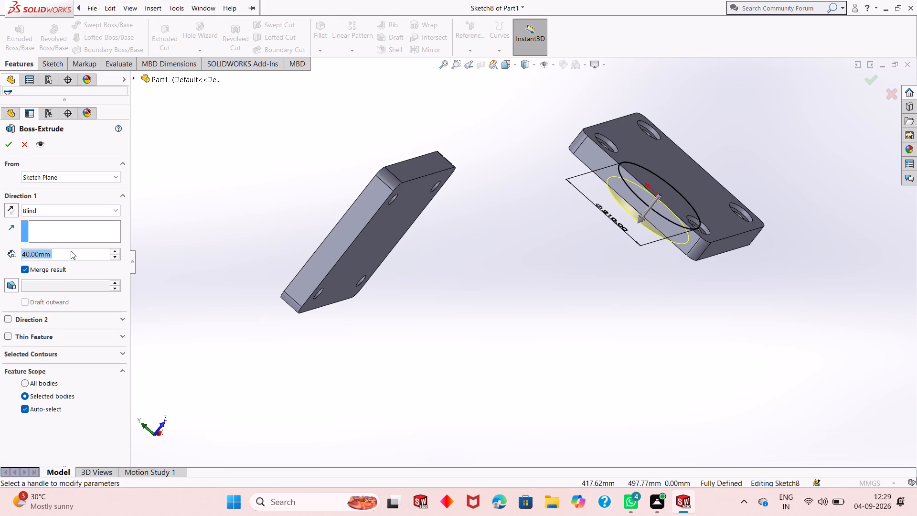
text(150)
key(Return)
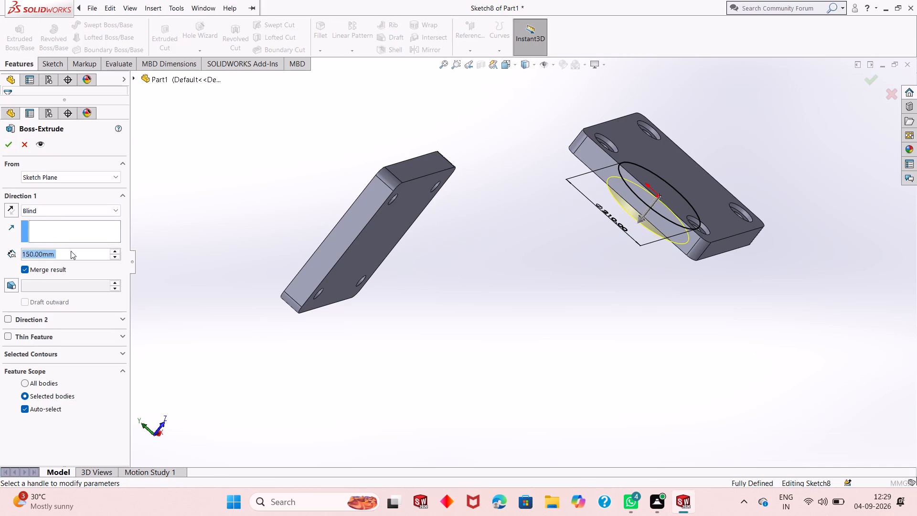
click(8, 145)
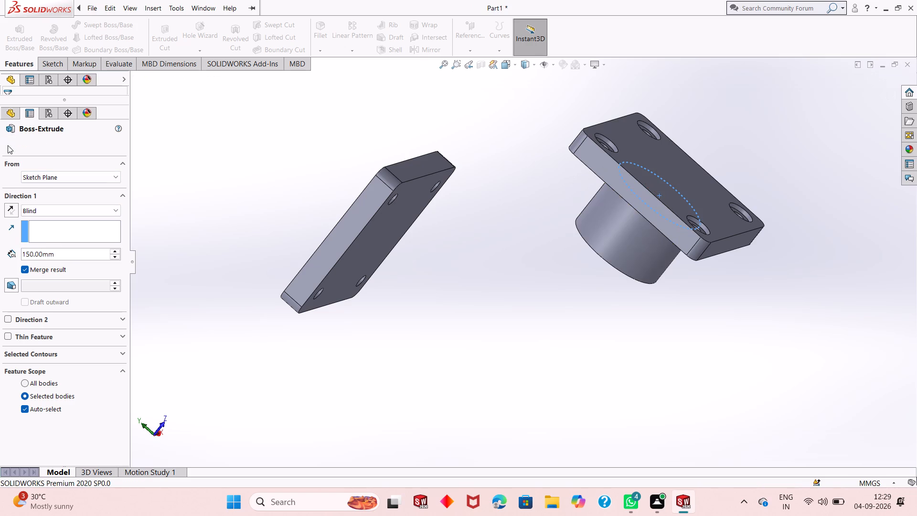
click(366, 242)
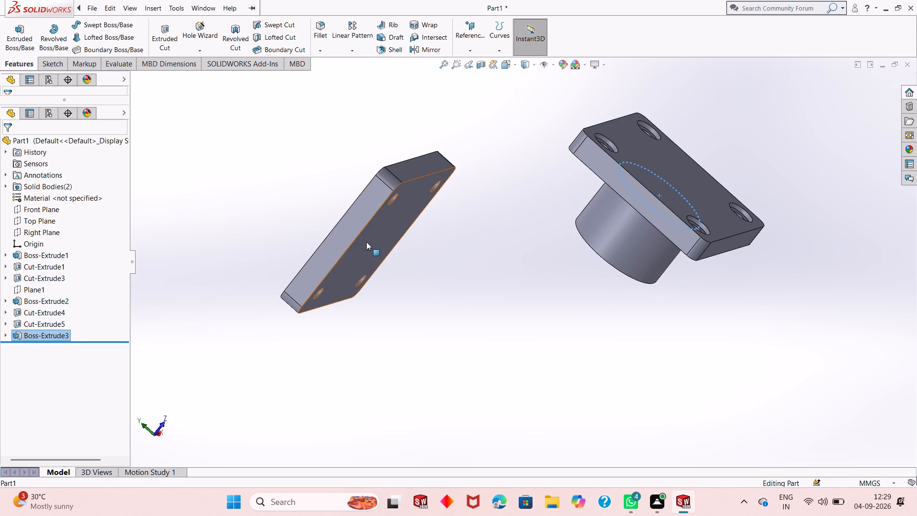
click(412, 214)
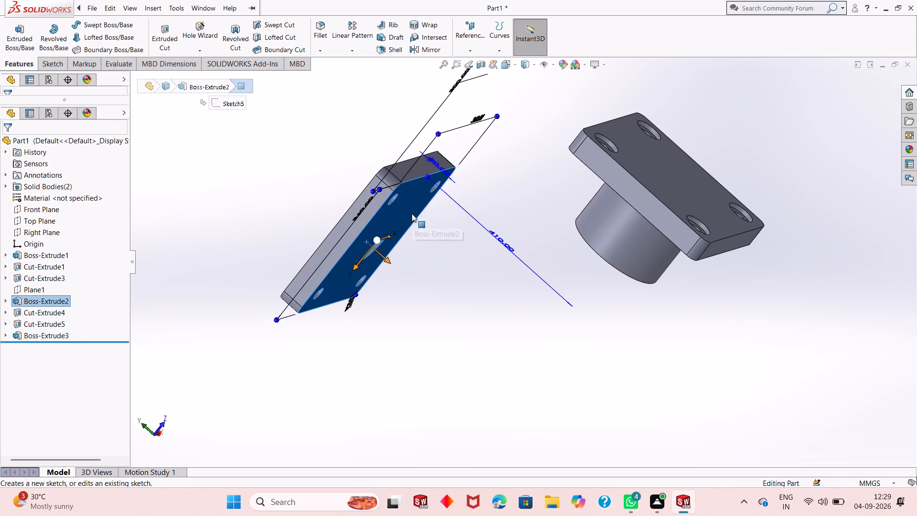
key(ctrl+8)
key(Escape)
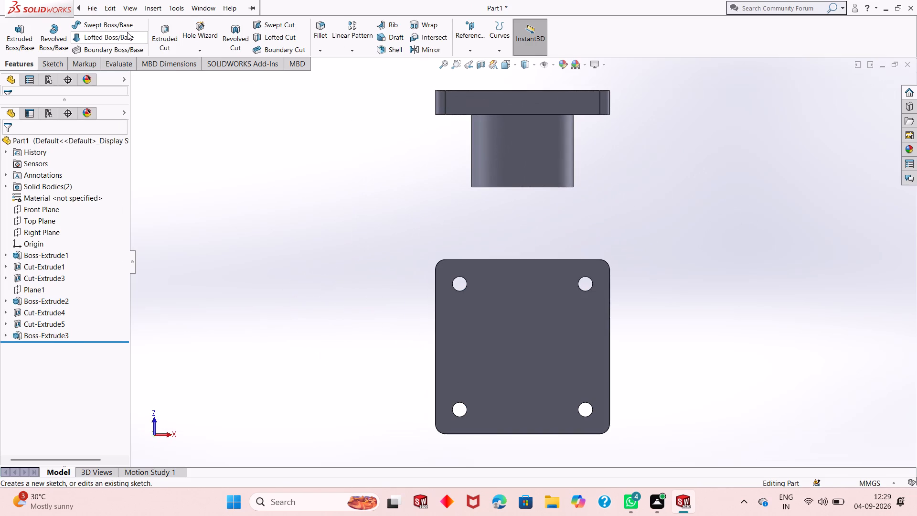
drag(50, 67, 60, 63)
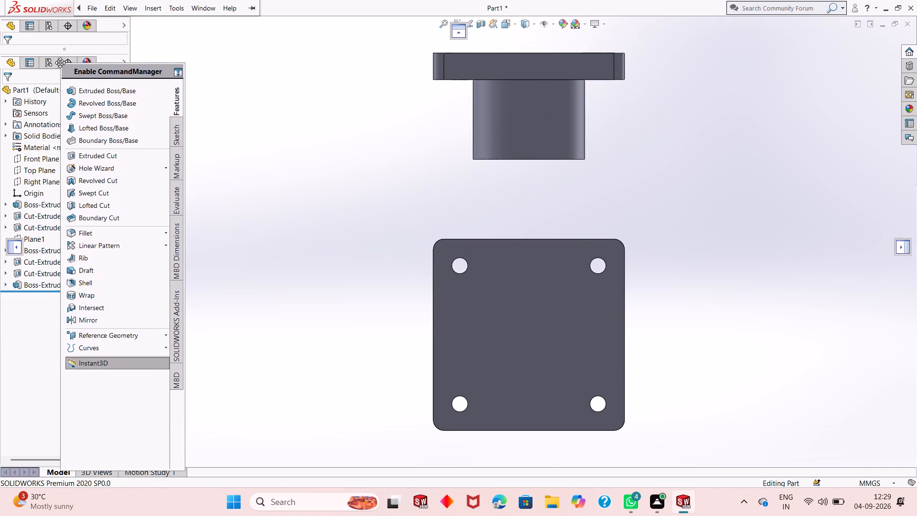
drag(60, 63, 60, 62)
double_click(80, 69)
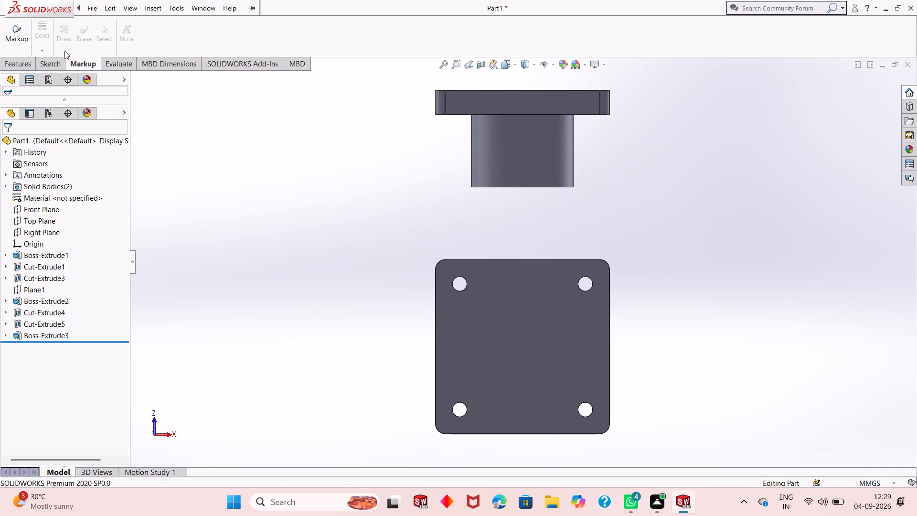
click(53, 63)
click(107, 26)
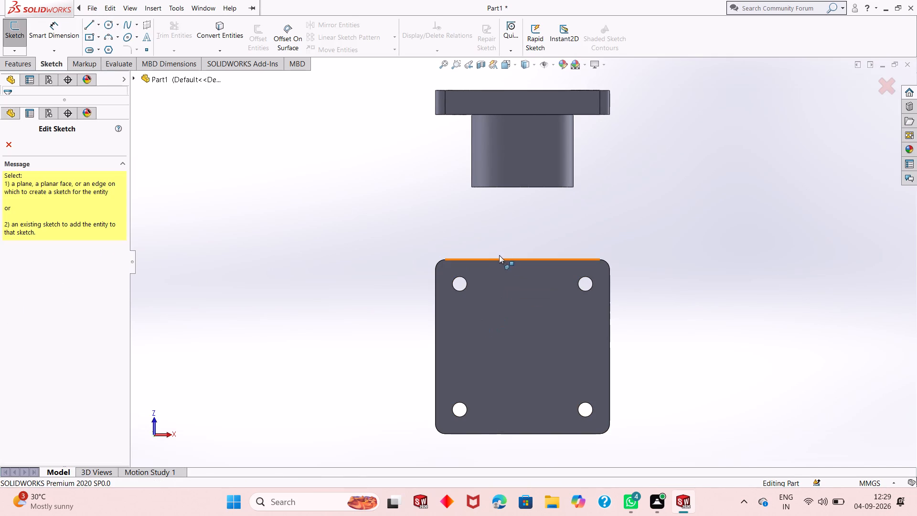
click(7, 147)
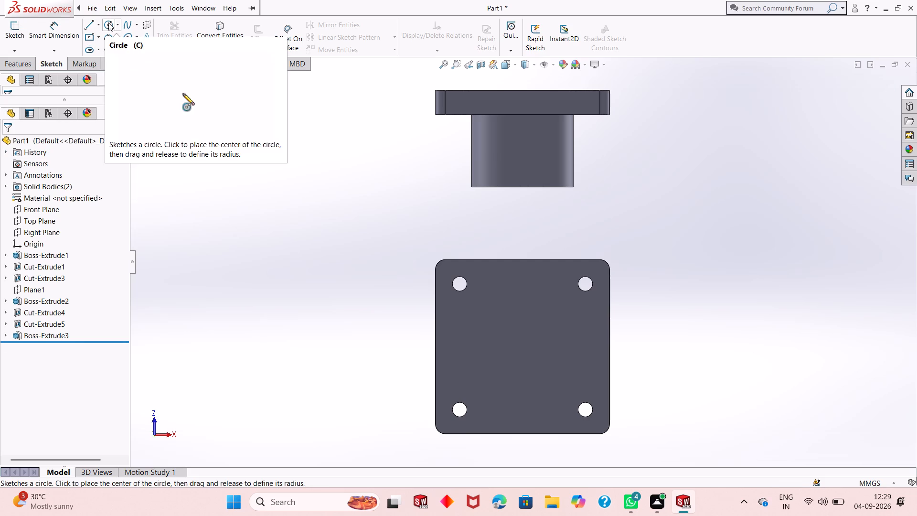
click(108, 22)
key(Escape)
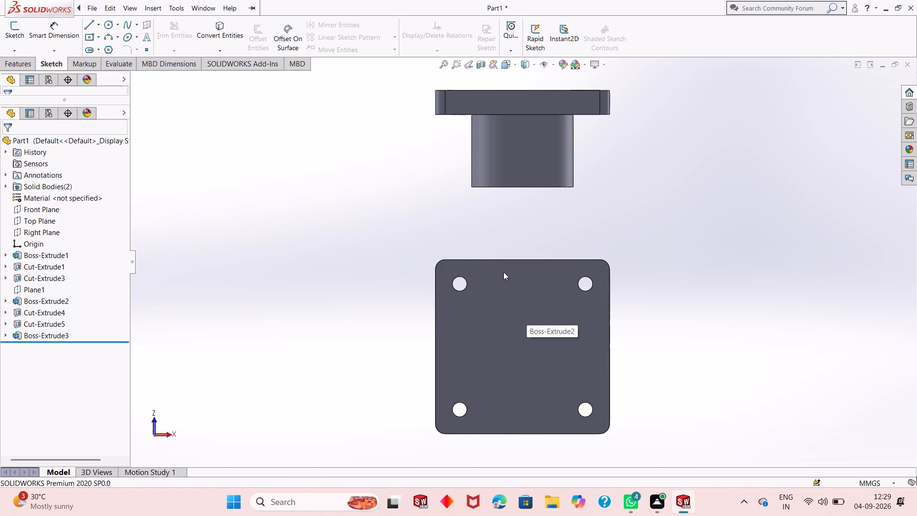
Start a sketch on the horizontal block's inner face and draw a circle about 197 mm in diameter at its centre.
click(514, 288)
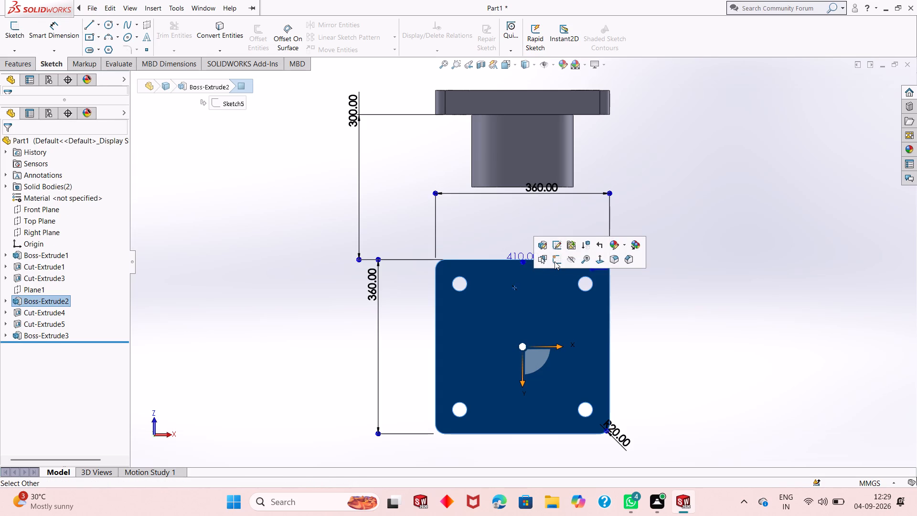
click(554, 261)
key(Escape)
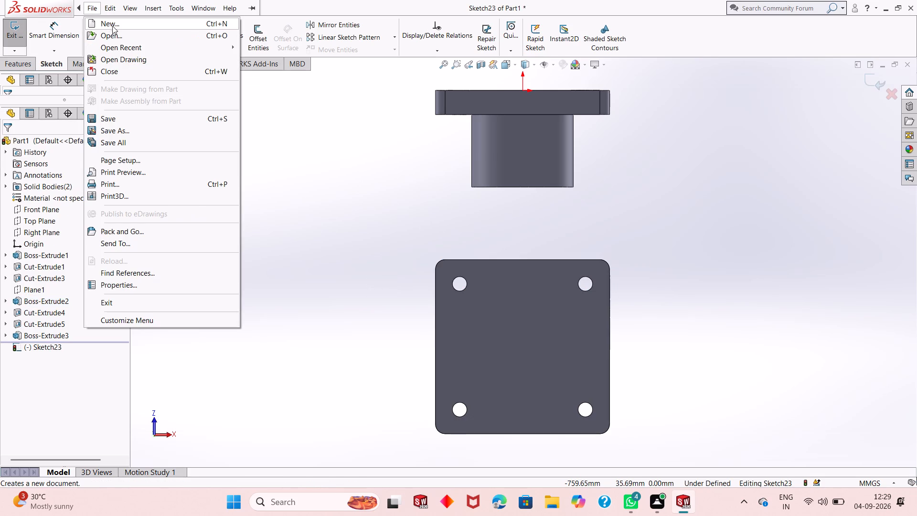
key(Escape)
click(113, 28)
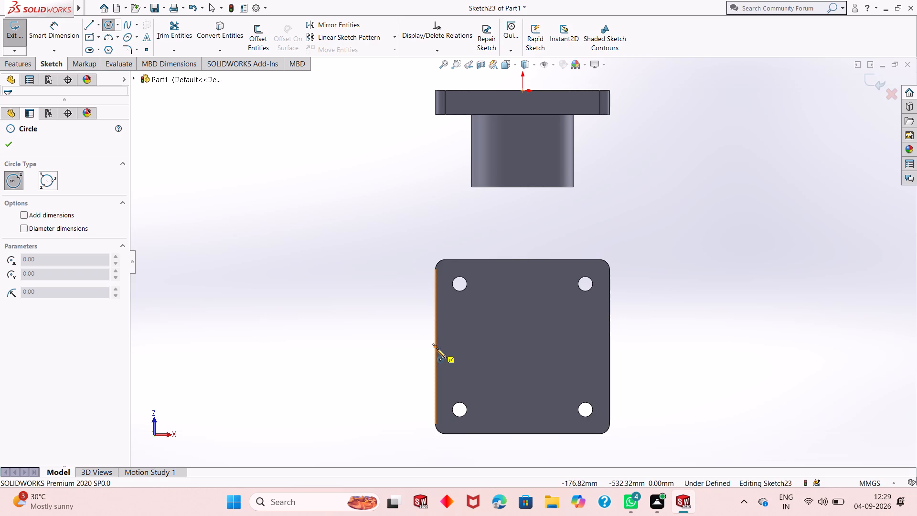
click(522, 347)
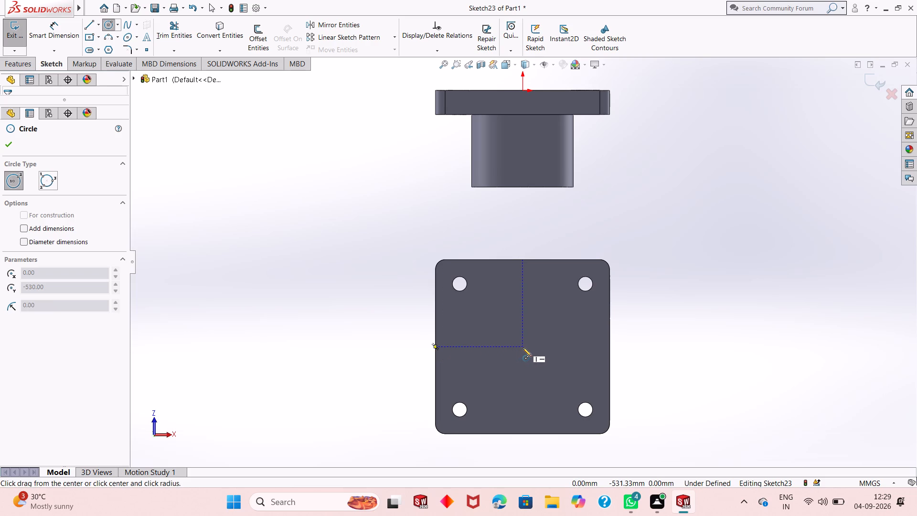
click(549, 386)
key(Escape)
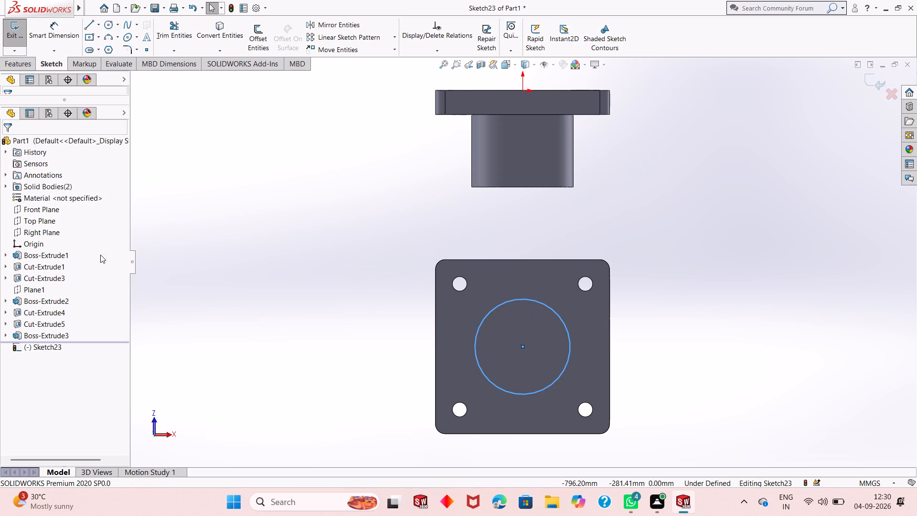
Dimension the circle on the horizontal block with a diameter of 210 mm.
click(52, 42)
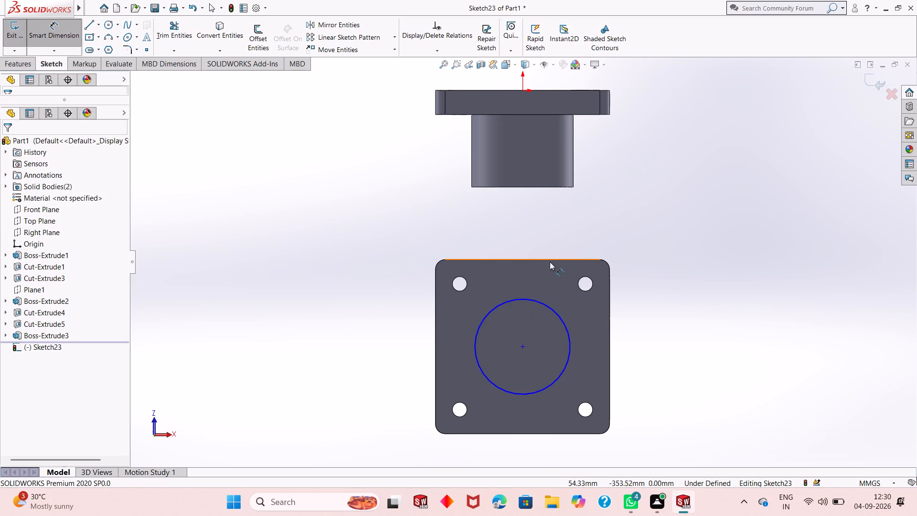
drag(562, 317, 667, 354)
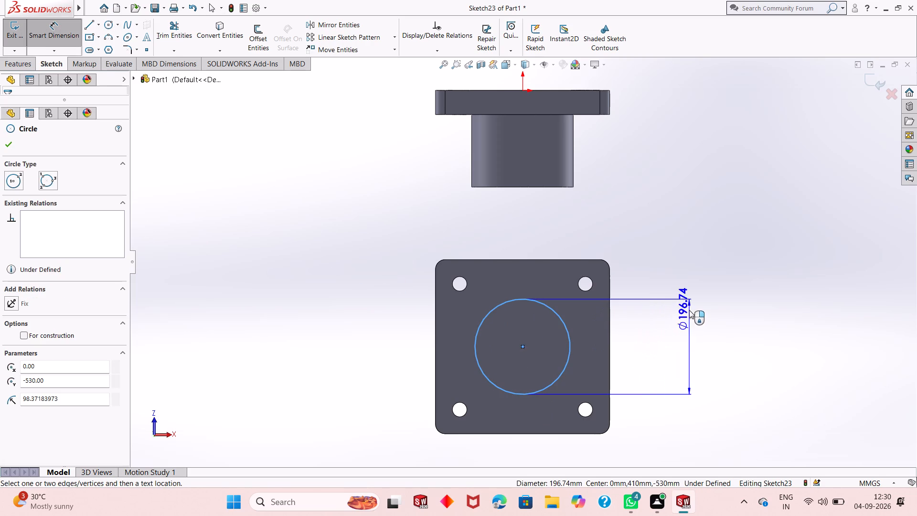
click(694, 273)
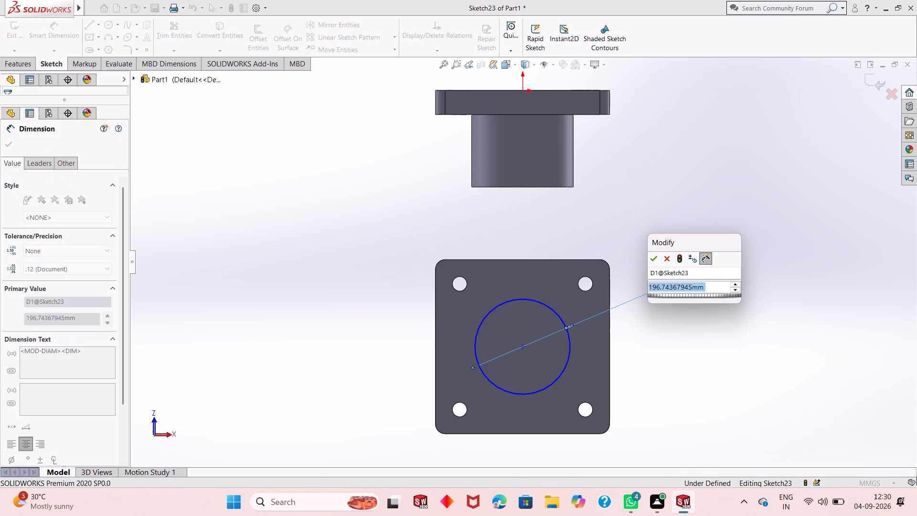
text(210)
key(Return)
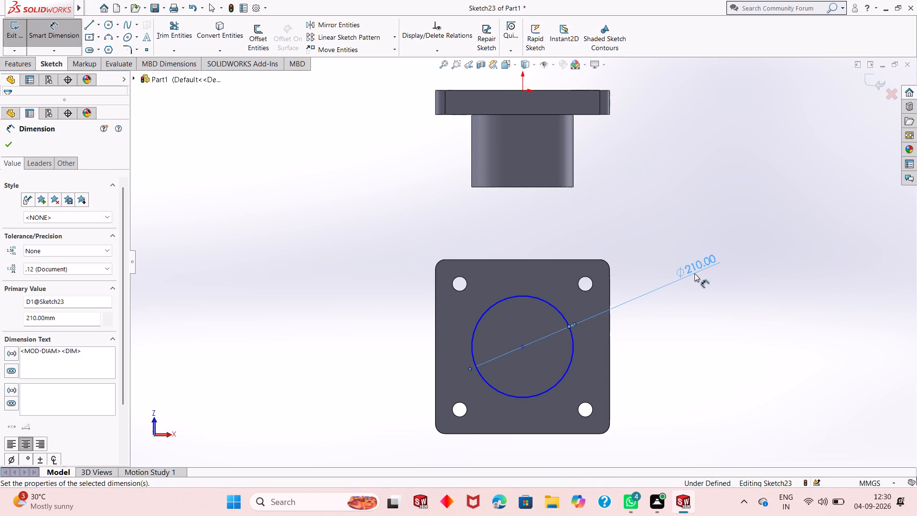
Extrude the horizontal block's 210 mm circle as a 150 mm blind boss.
click(14, 69)
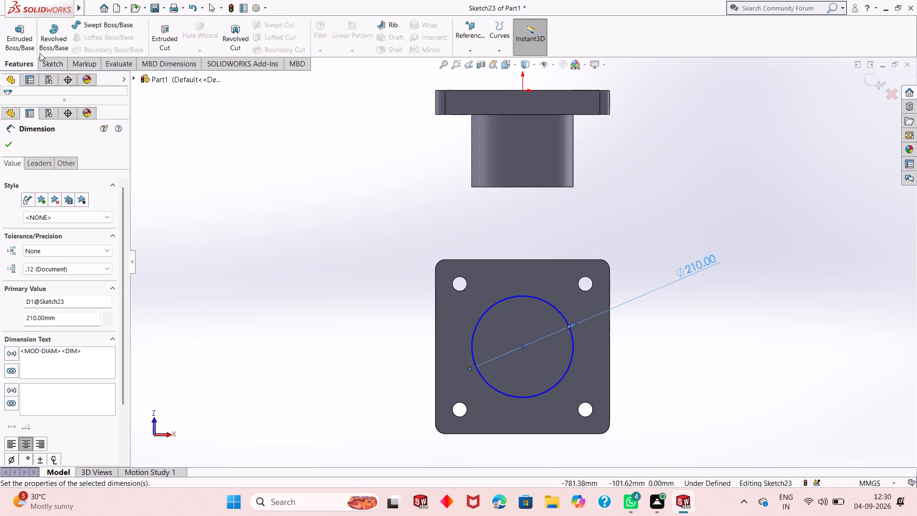
click(18, 45)
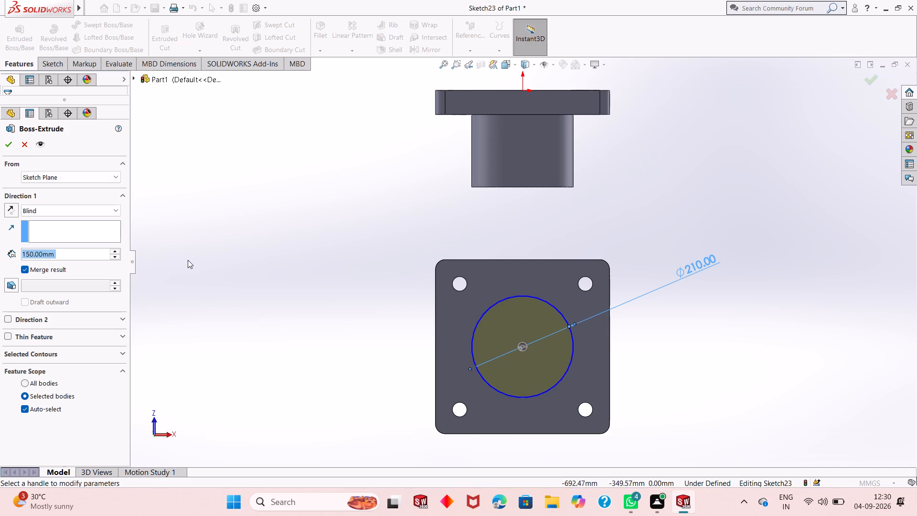
click(12, 147)
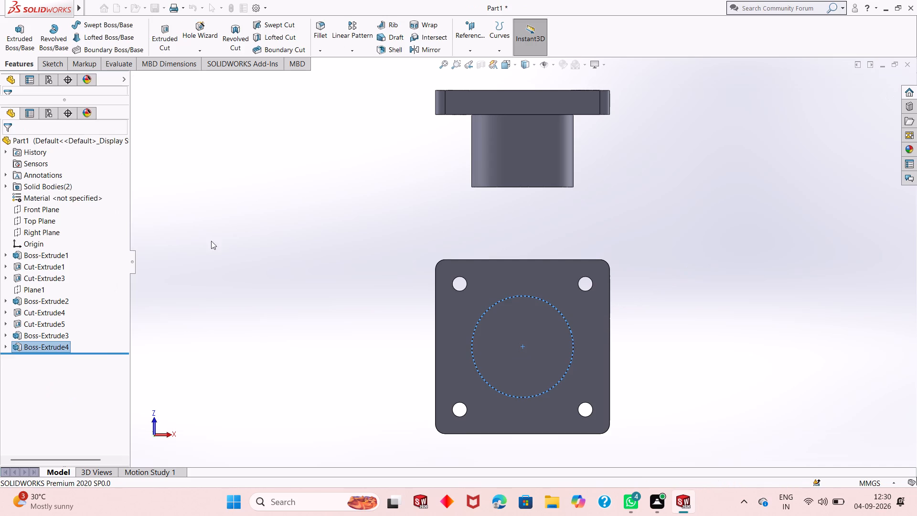
Create a reference plane offset 0 mm from the Right Plane.
middle_drag(523, 212, 576, 315)
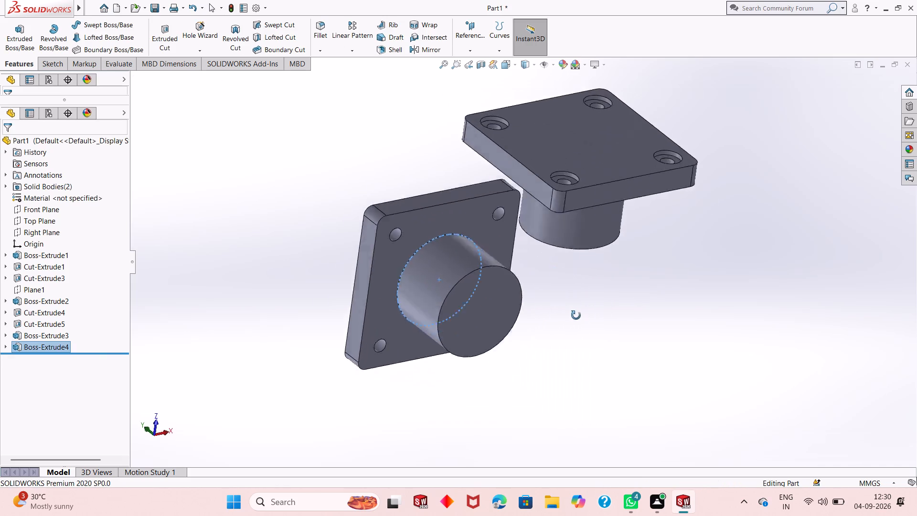
middle_drag(576, 315, 589, 352)
key(Escape)
click(474, 51)
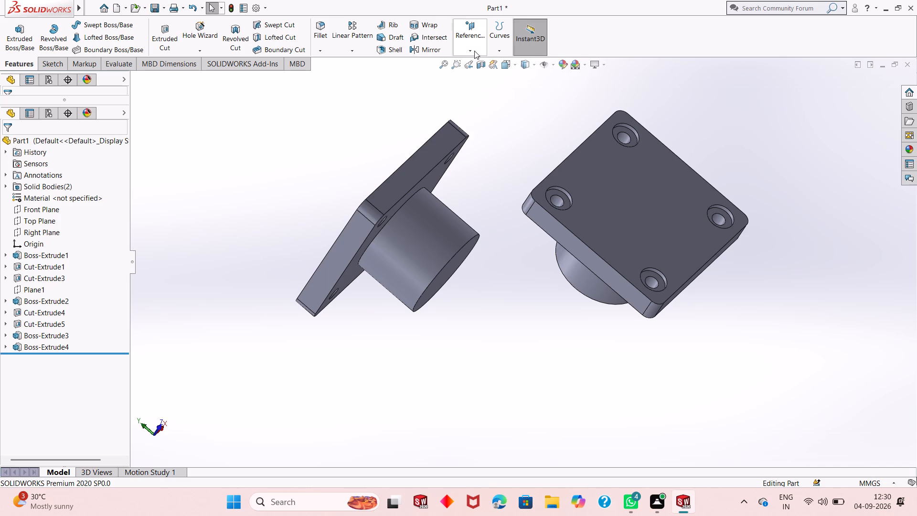
click(505, 65)
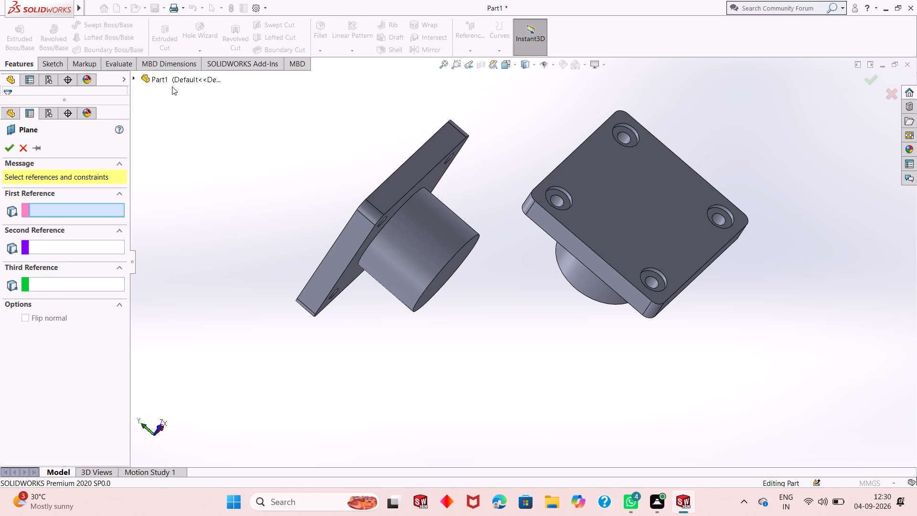
click(165, 83)
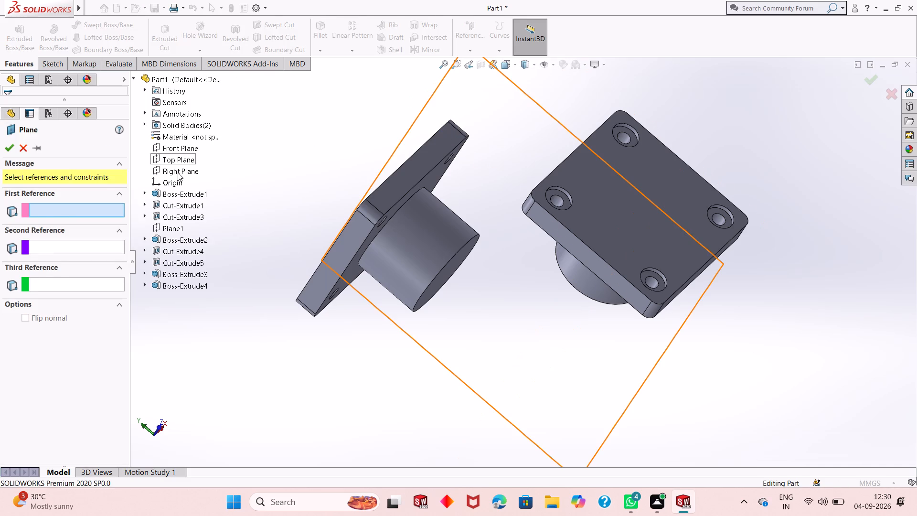
click(178, 172)
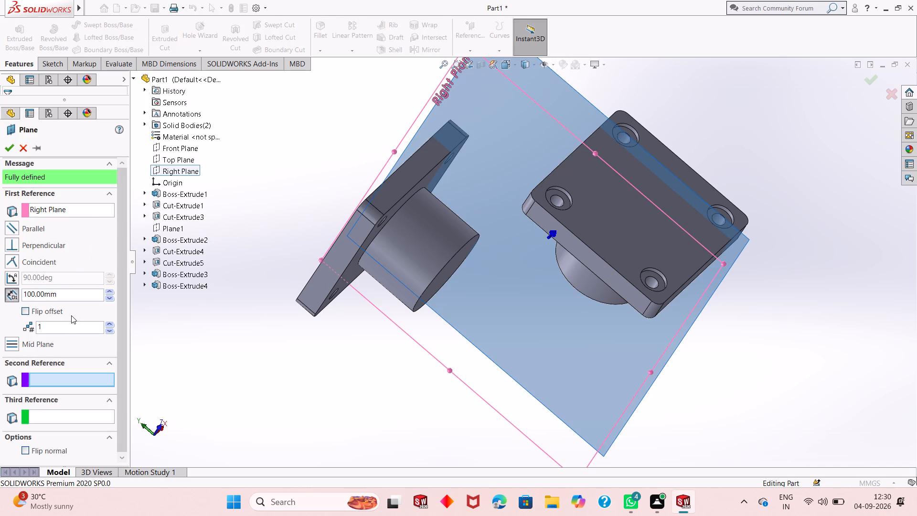
double_click(69, 294)
key(0)
key(Return)
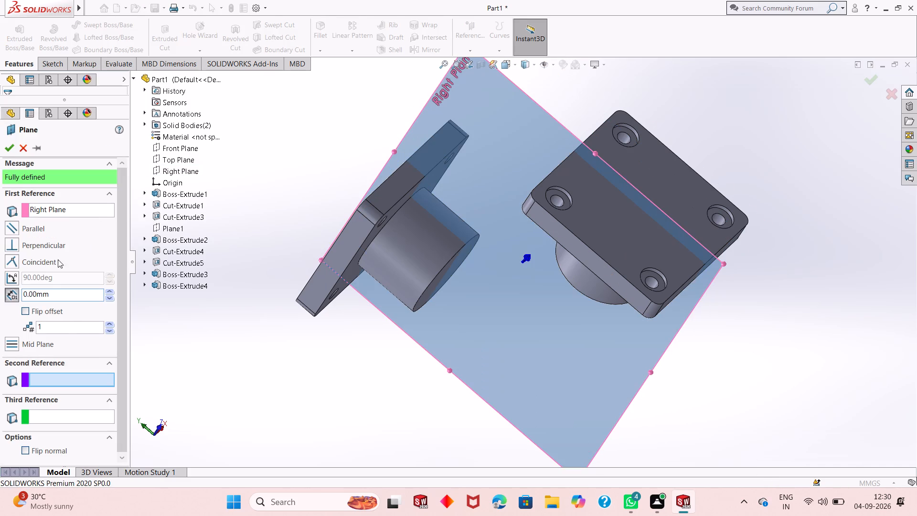
click(8, 149)
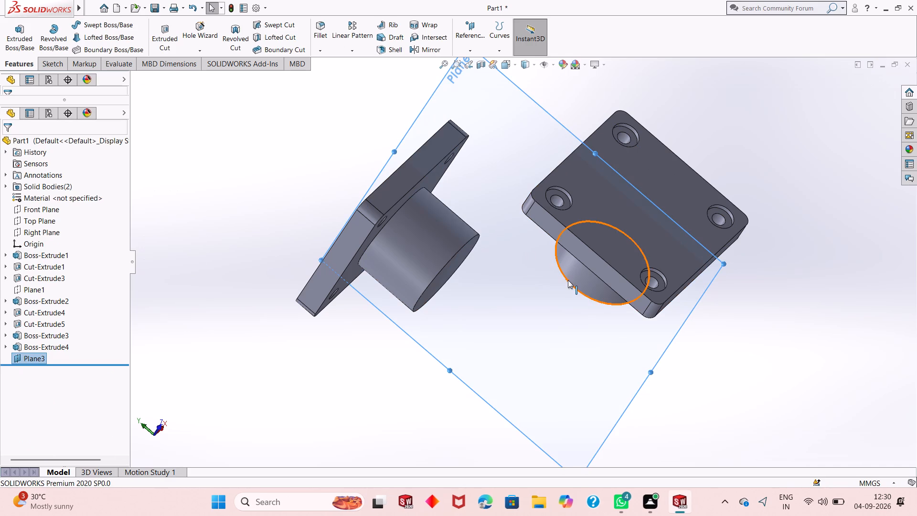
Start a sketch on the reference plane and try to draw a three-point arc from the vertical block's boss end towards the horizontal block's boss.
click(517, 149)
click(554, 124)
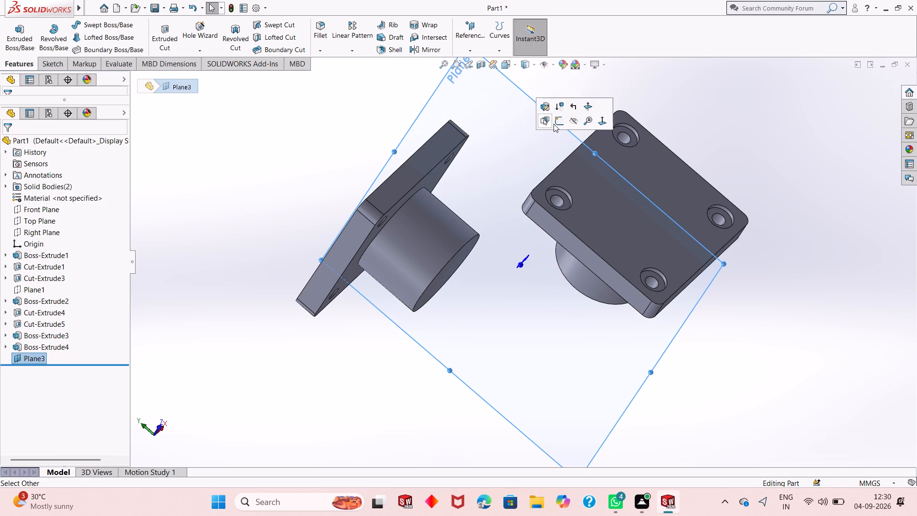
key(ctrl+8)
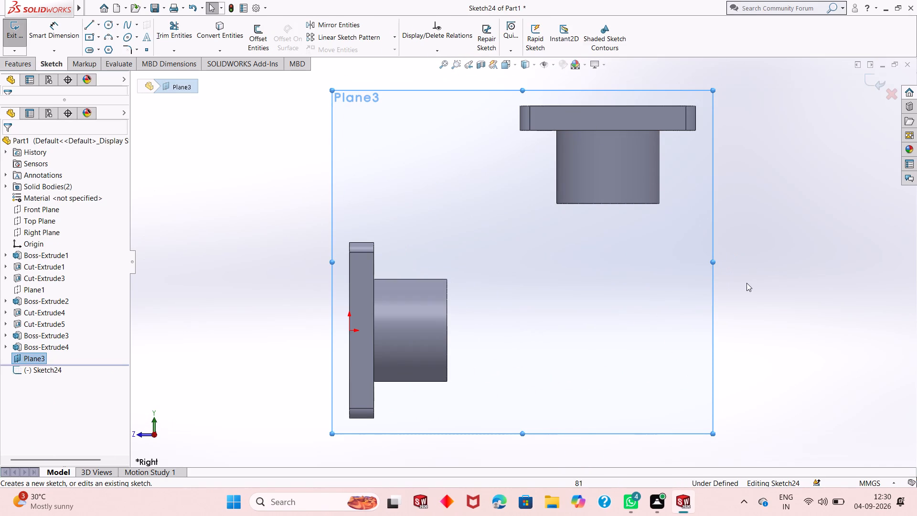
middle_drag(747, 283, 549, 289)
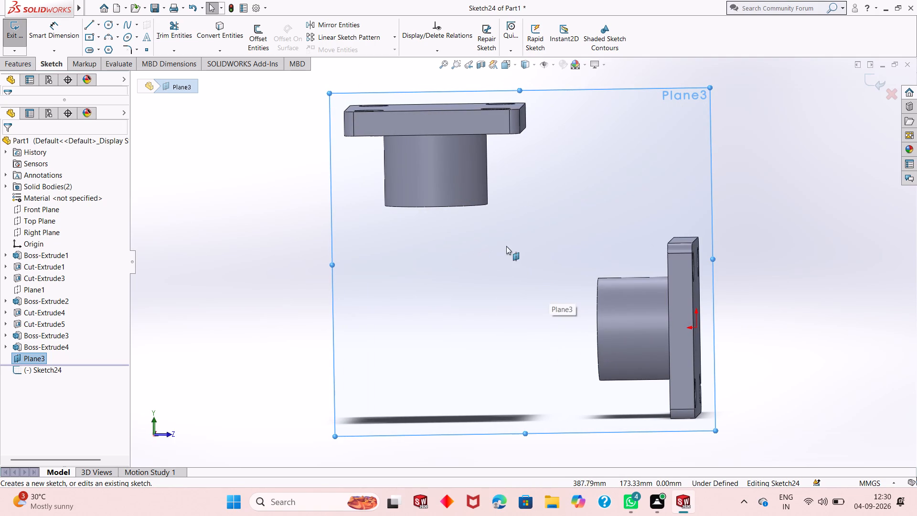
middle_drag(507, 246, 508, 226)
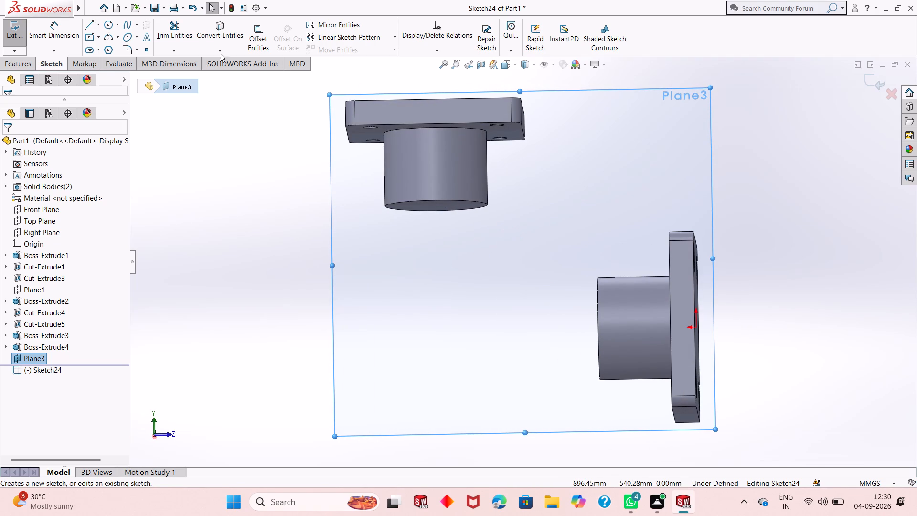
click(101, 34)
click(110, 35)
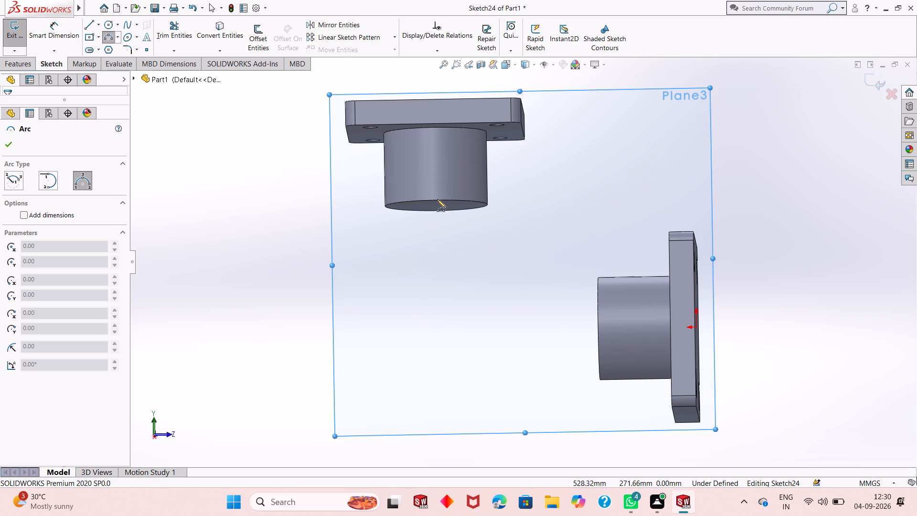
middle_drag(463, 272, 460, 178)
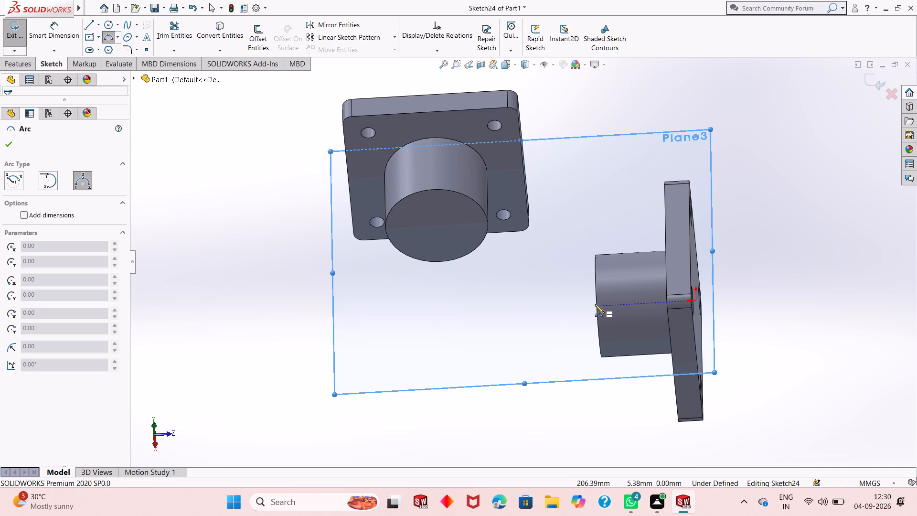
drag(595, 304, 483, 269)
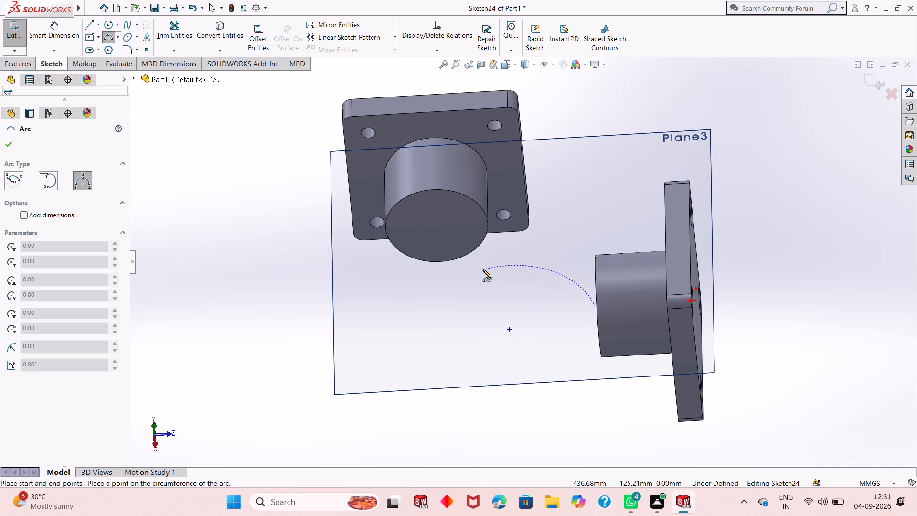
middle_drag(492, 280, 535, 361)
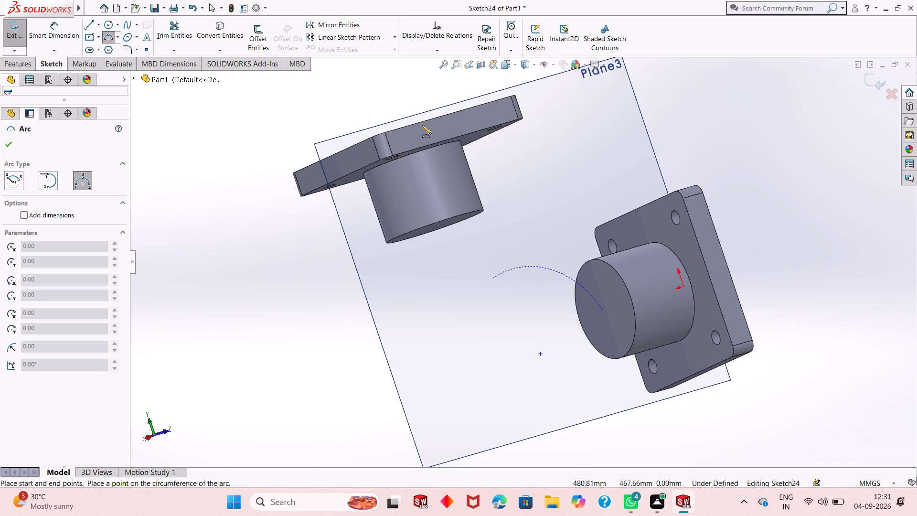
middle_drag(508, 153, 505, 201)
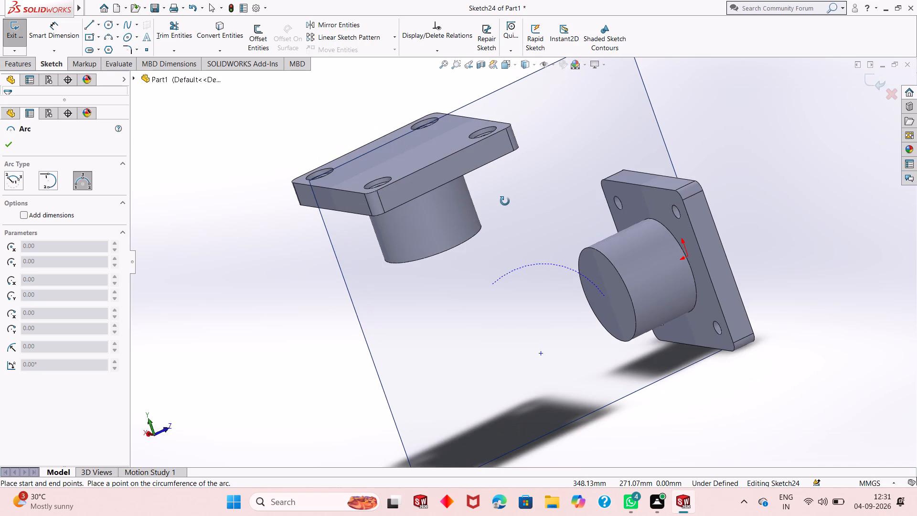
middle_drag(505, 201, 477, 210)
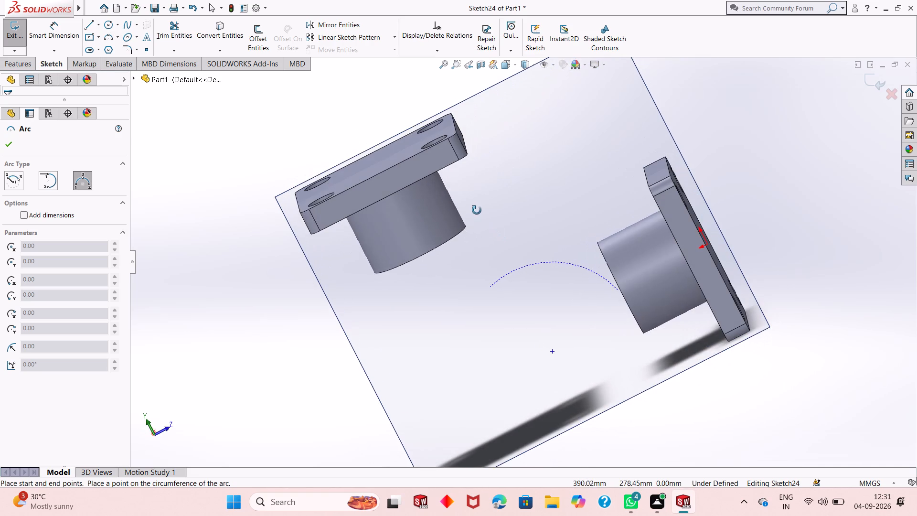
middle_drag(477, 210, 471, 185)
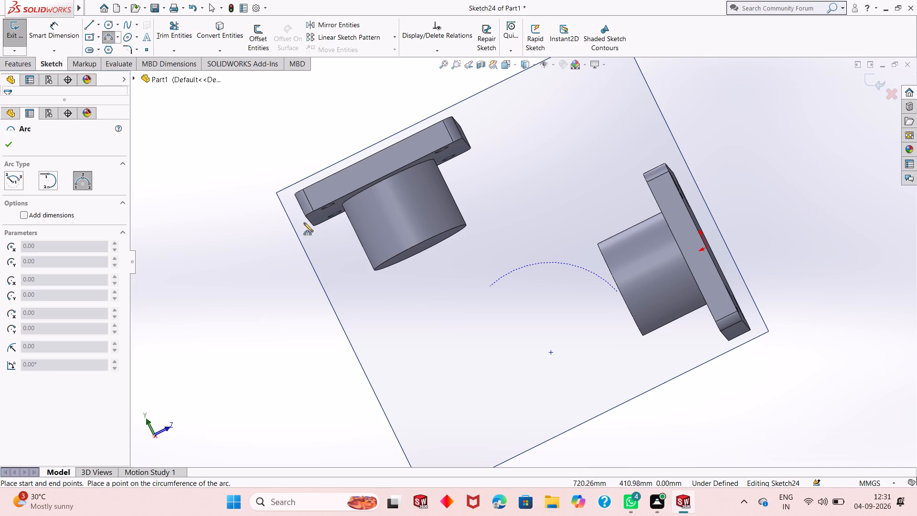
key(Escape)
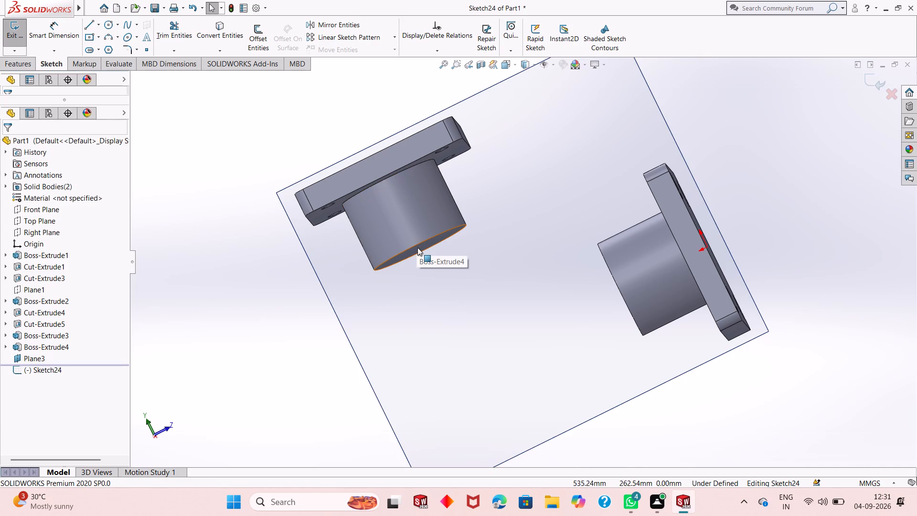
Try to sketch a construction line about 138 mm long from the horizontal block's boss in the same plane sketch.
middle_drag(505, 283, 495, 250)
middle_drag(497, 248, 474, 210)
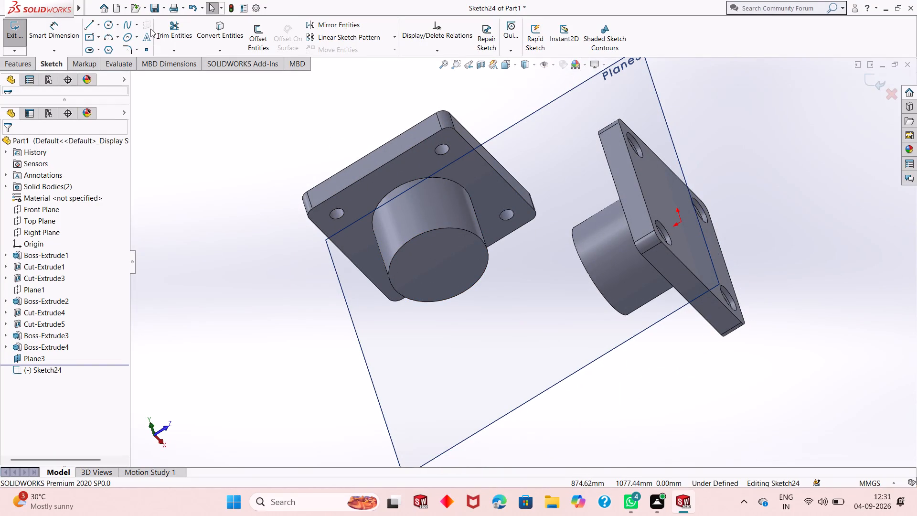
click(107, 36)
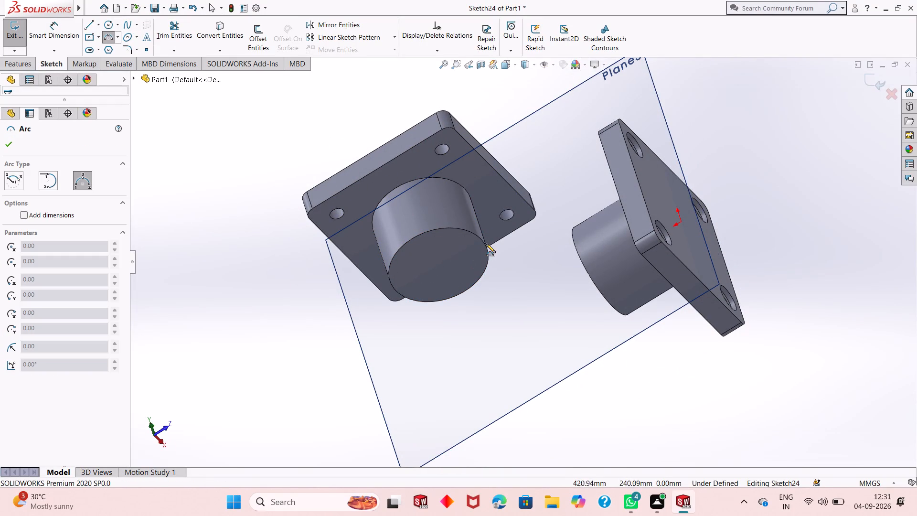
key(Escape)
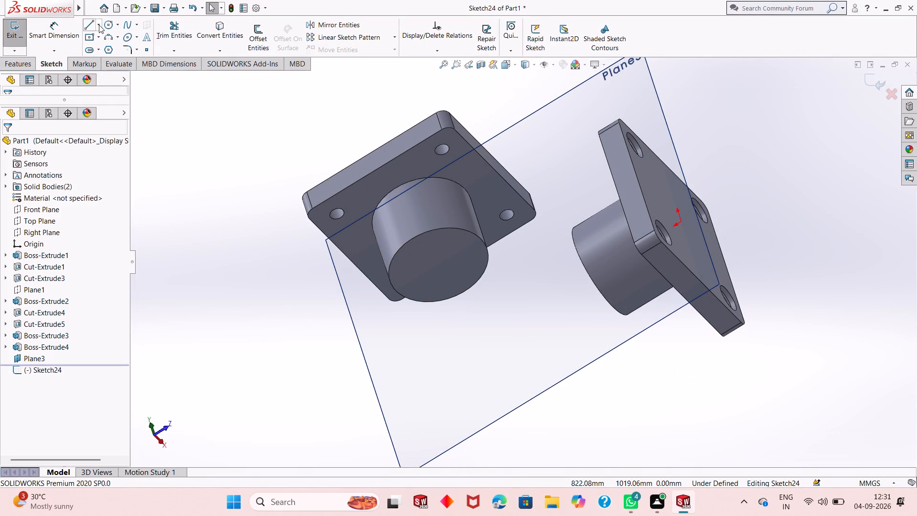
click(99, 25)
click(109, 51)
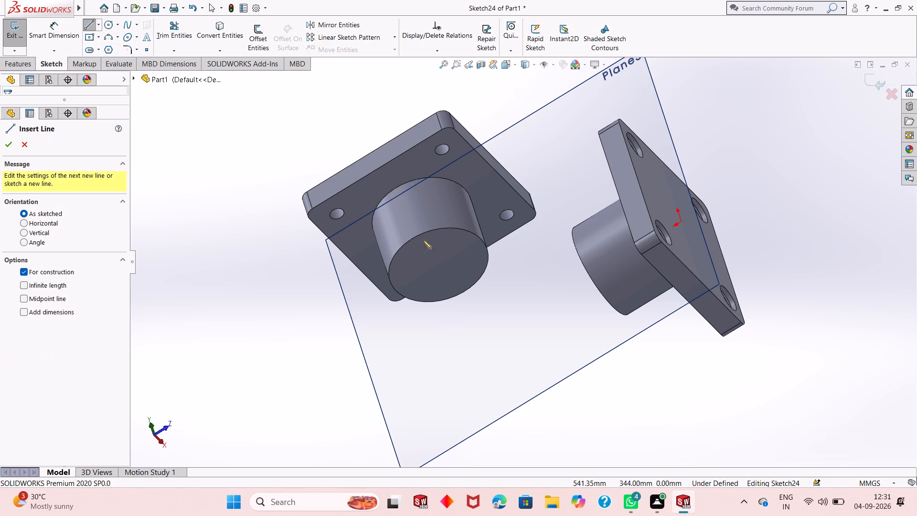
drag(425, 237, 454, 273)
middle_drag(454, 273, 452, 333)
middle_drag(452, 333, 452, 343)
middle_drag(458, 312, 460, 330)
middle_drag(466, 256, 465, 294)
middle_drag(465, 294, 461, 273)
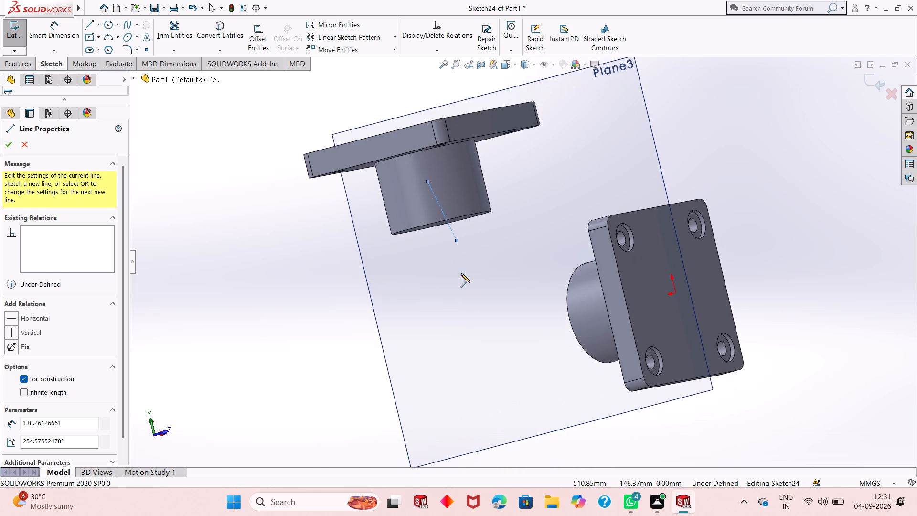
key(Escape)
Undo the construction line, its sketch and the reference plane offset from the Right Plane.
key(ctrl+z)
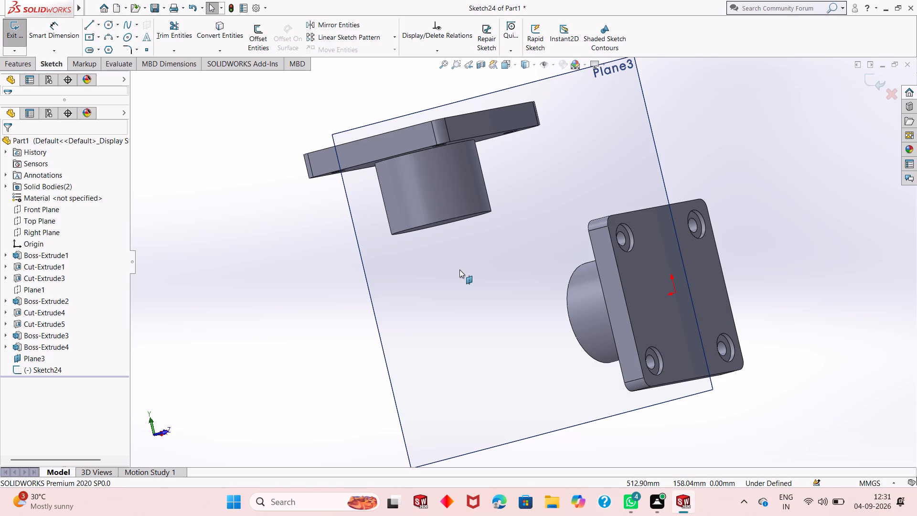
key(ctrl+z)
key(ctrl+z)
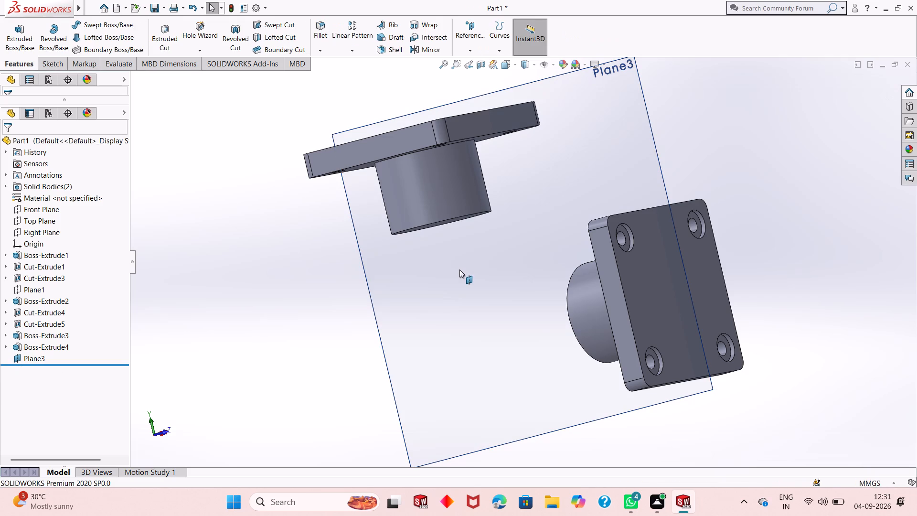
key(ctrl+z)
Sketch a point at the centre of the horizontal block's boss end face and exit the sketch.
click(445, 277)
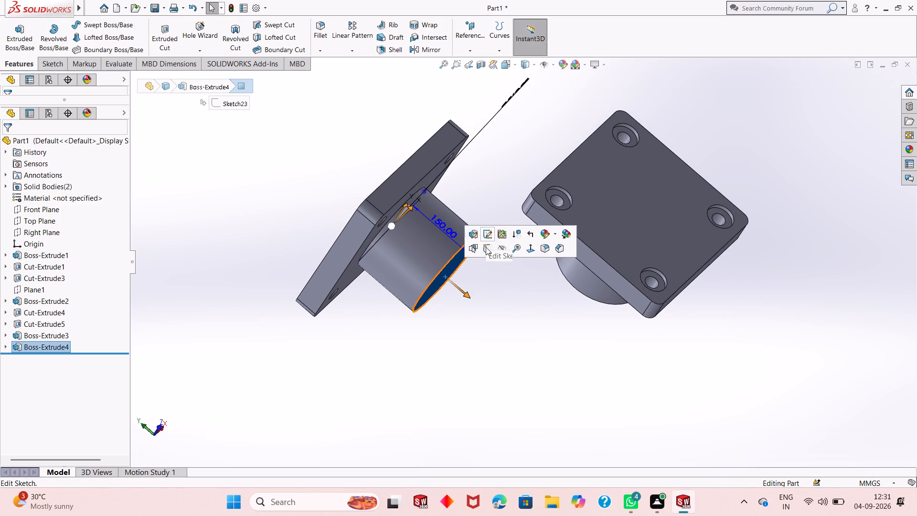
click(486, 247)
key(ctrl+8)
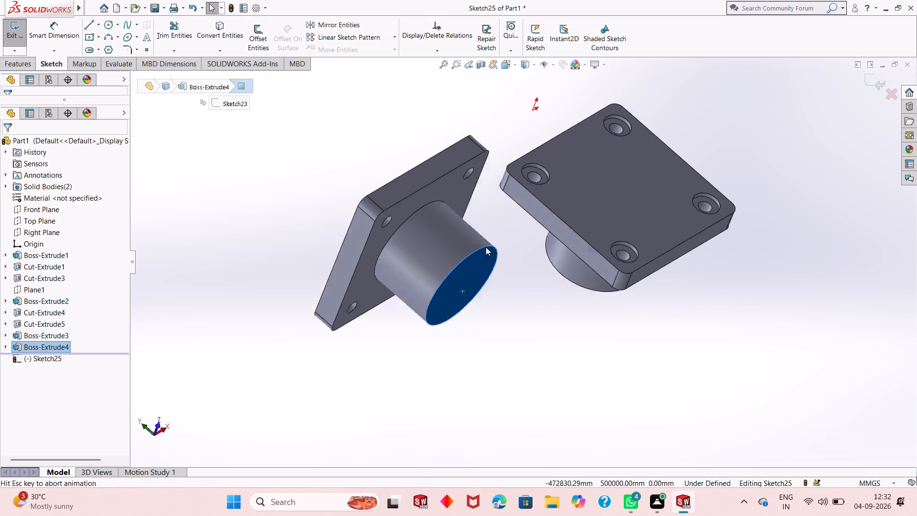
key(Escape)
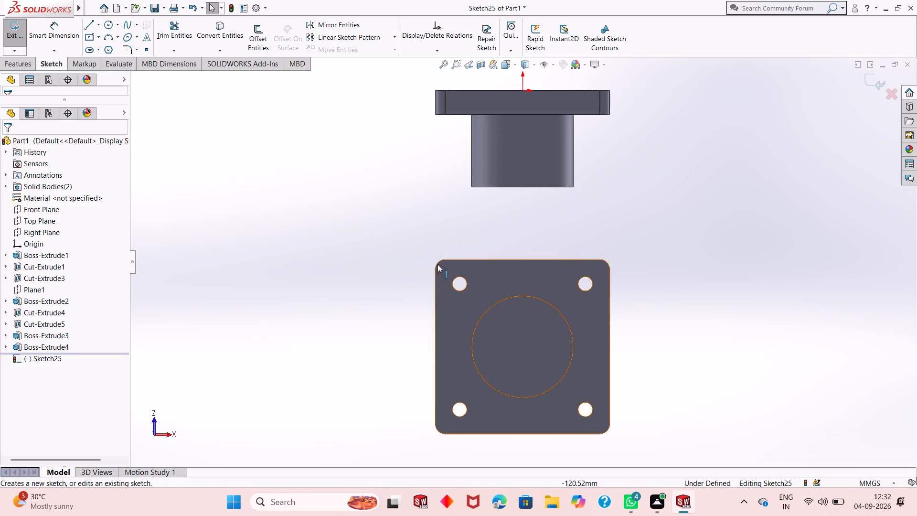
click(144, 51)
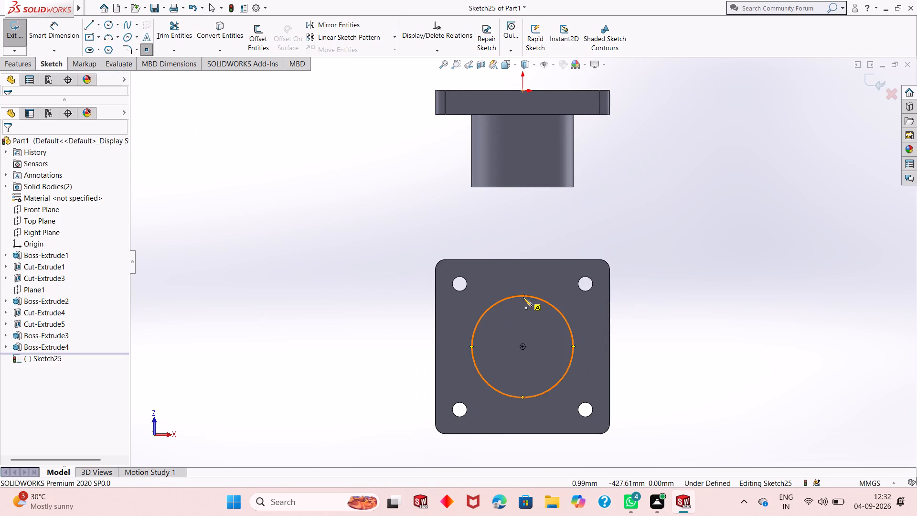
click(524, 348)
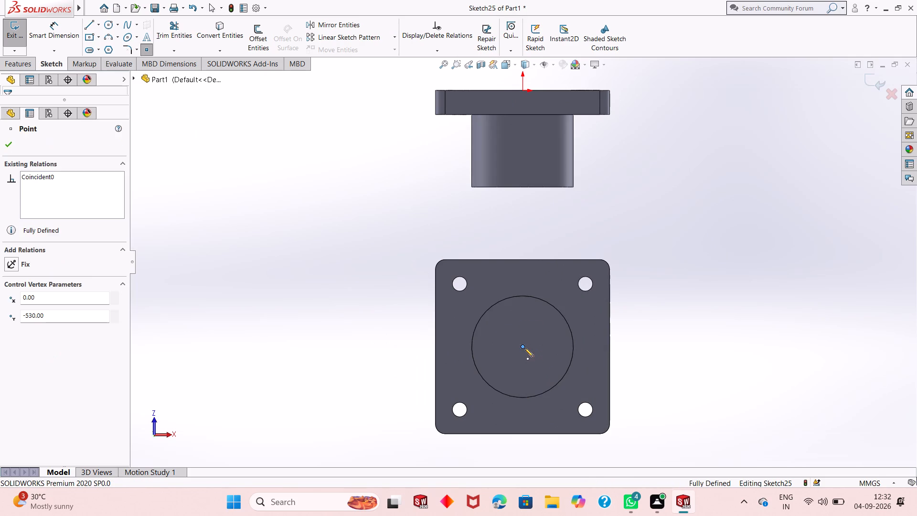
key(Escape)
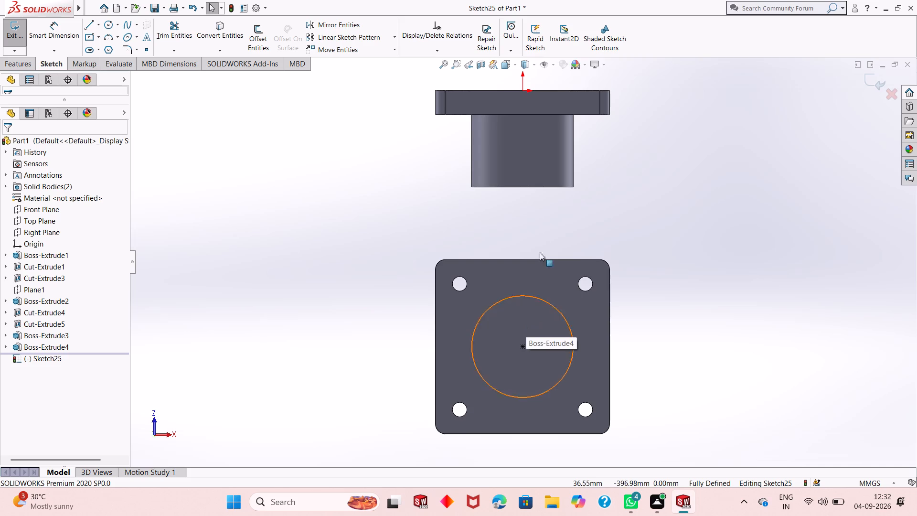
middle_drag(543, 242, 766, 357)
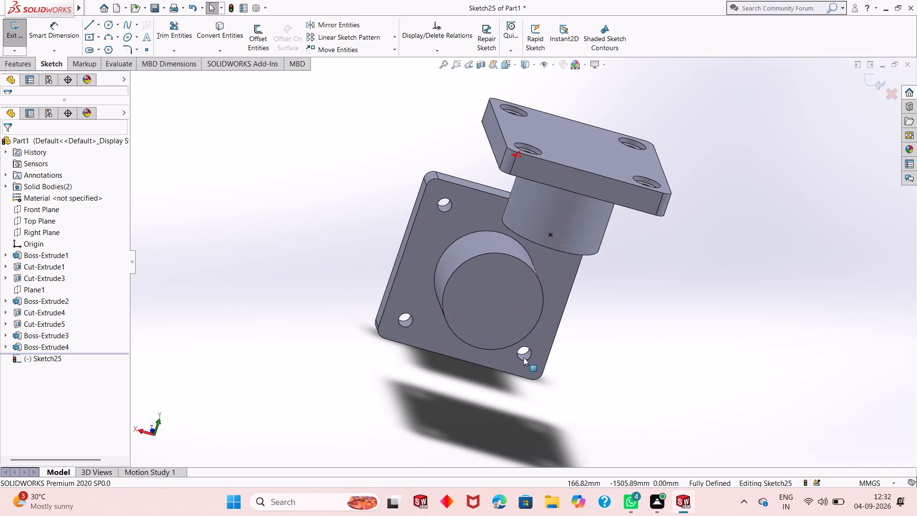
key(Escape)
click(513, 314)
key(Escape)
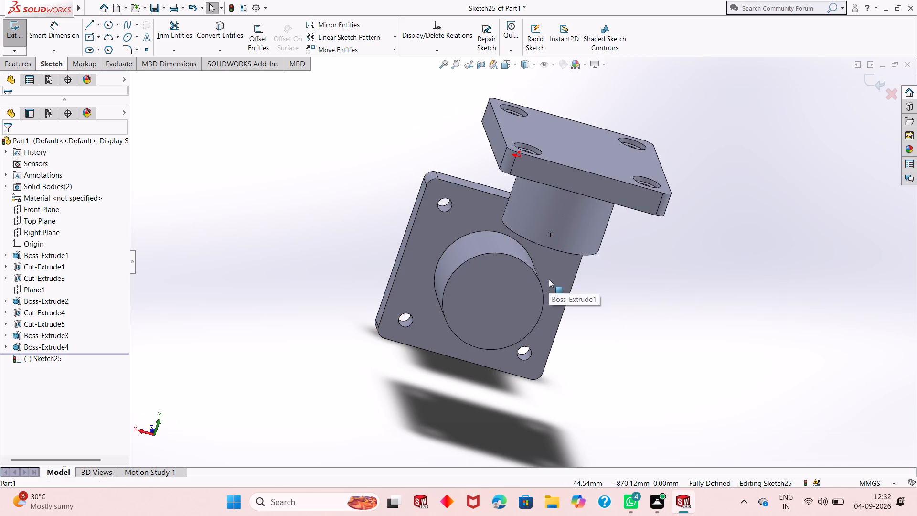
key(Escape)
click(873, 81)
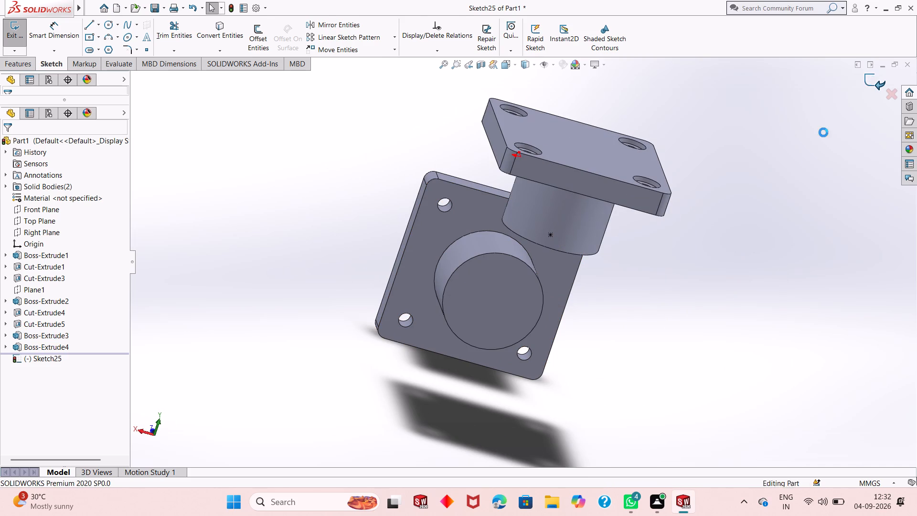
Sketch a point at the centre of the vertical block's boss end face and exit the sketch.
click(517, 279)
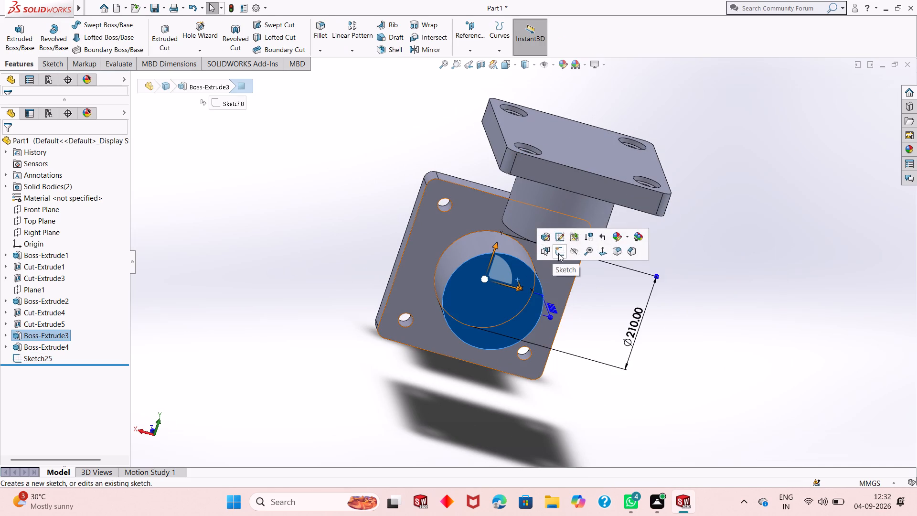
drag(558, 253, 323, 164)
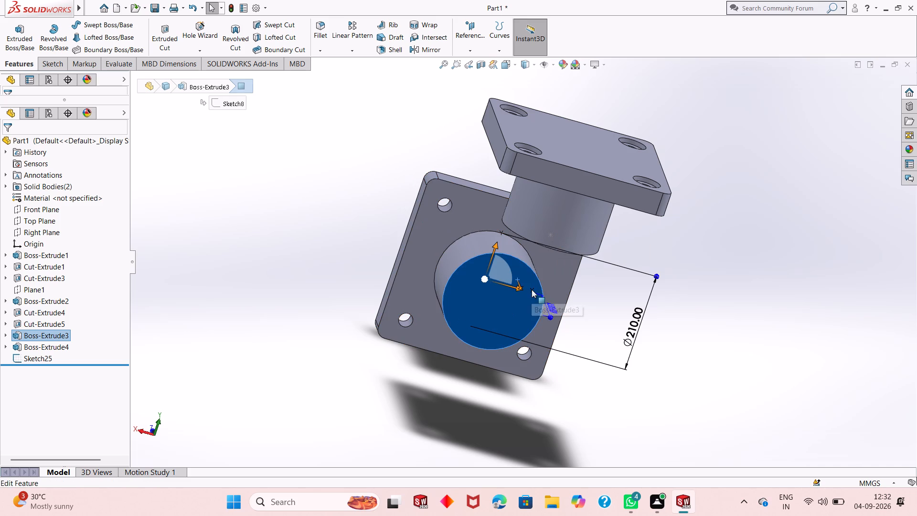
key(Escape)
click(532, 290)
click(570, 263)
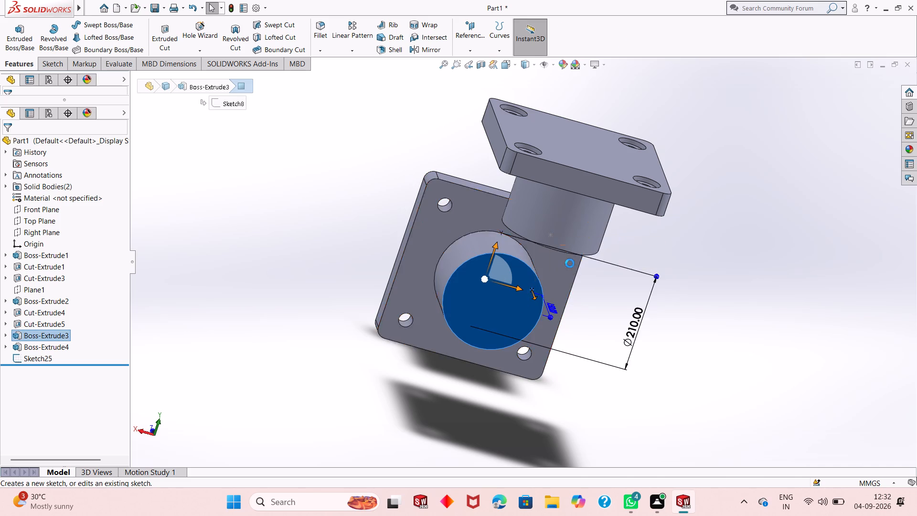
click(143, 50)
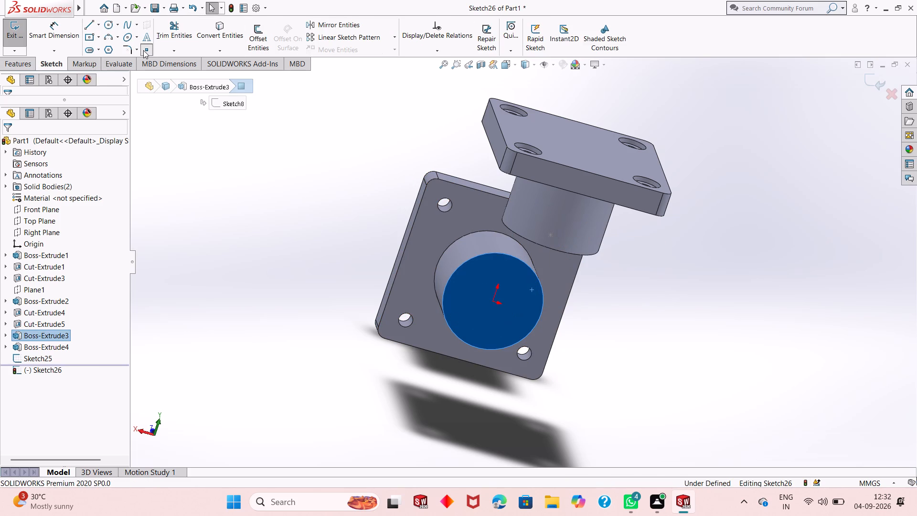
click(493, 302)
key(Escape)
key(Escape)
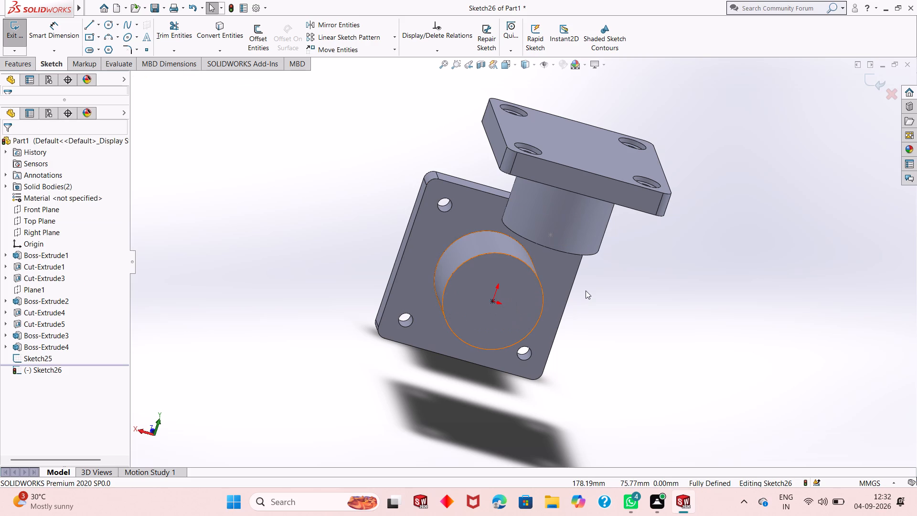
key(Escape)
click(869, 82)
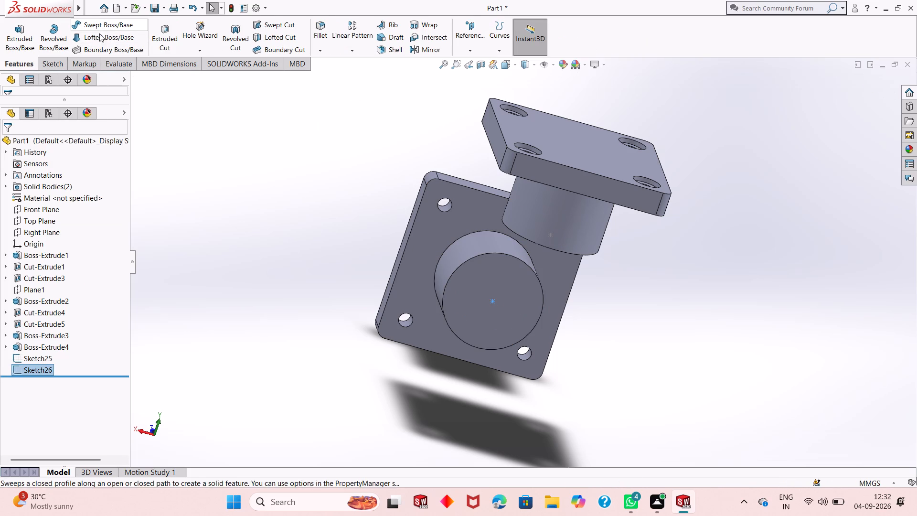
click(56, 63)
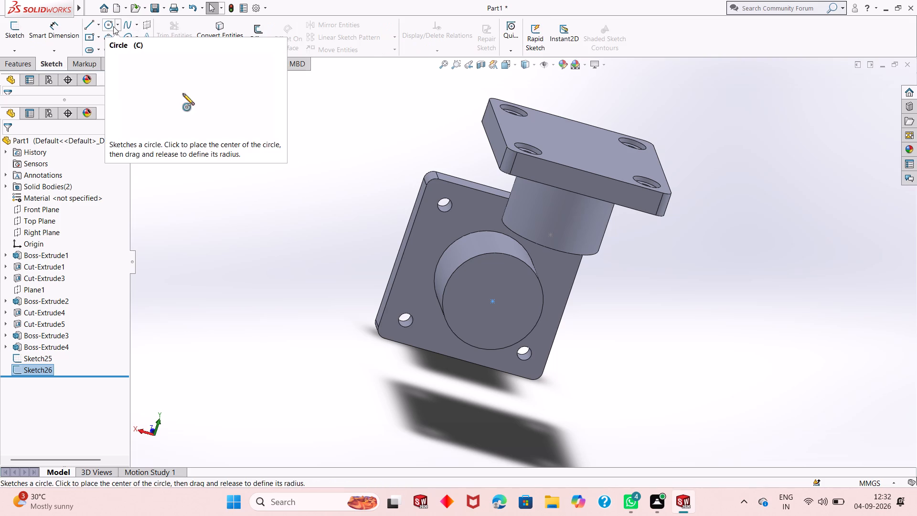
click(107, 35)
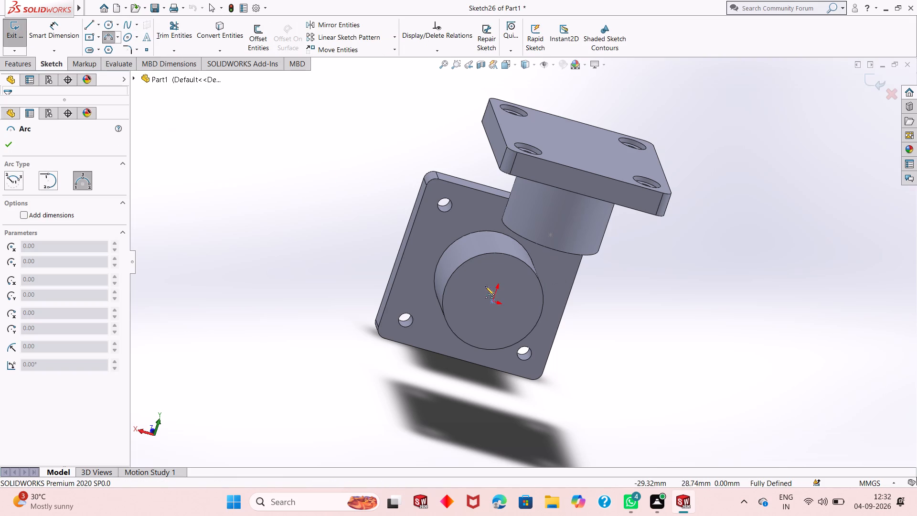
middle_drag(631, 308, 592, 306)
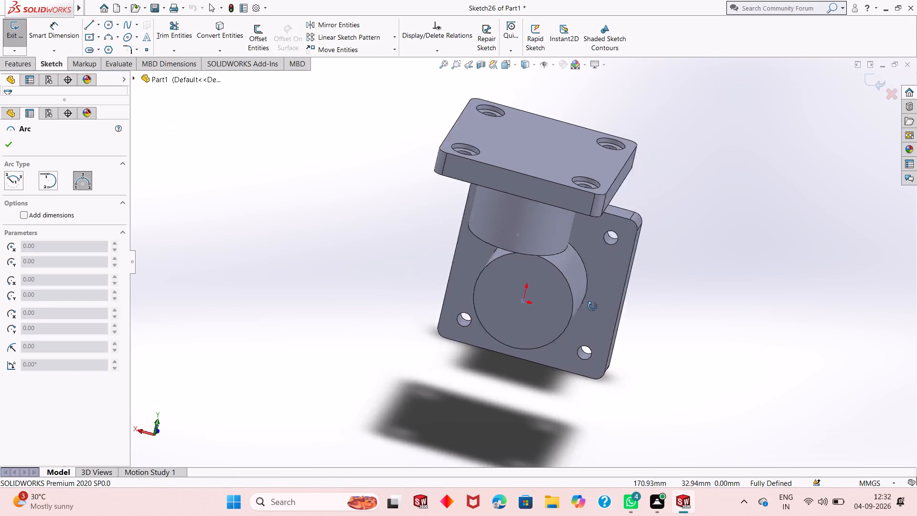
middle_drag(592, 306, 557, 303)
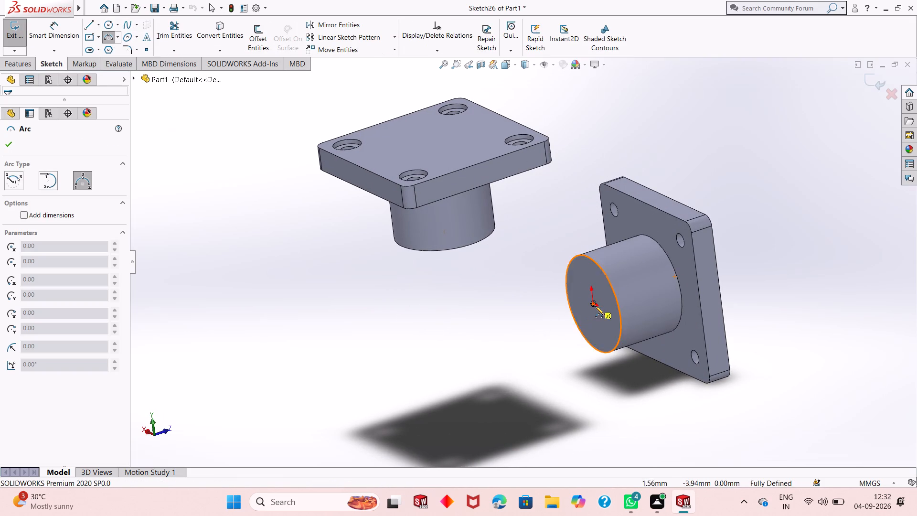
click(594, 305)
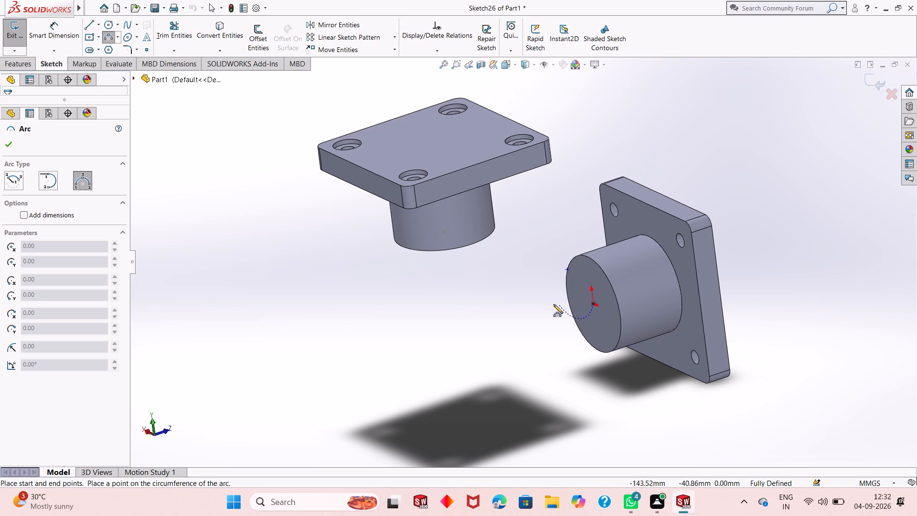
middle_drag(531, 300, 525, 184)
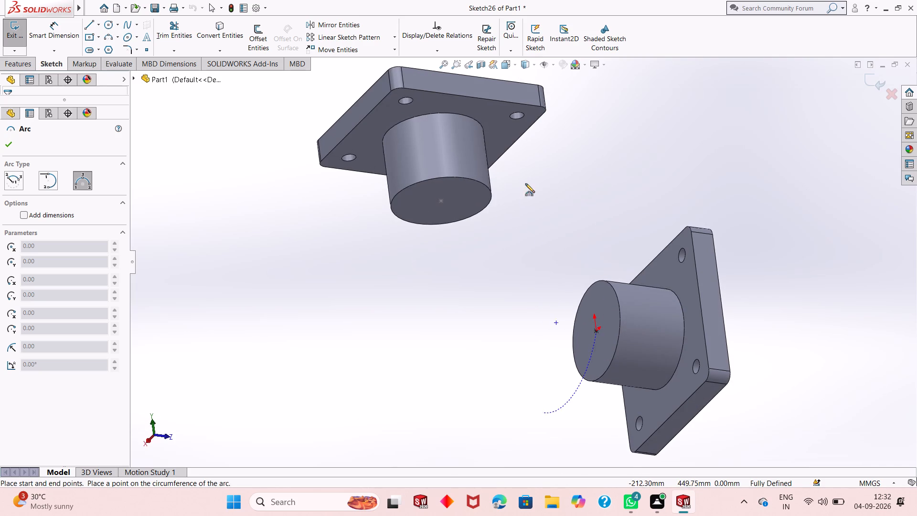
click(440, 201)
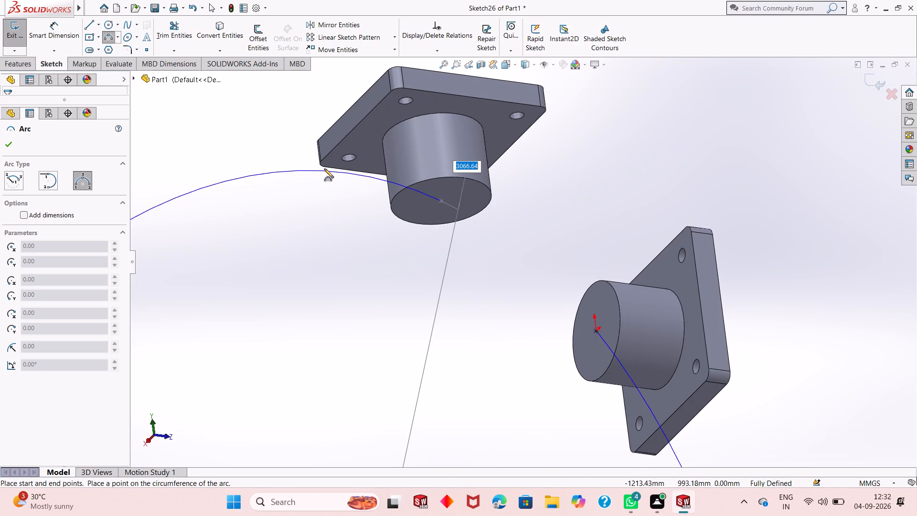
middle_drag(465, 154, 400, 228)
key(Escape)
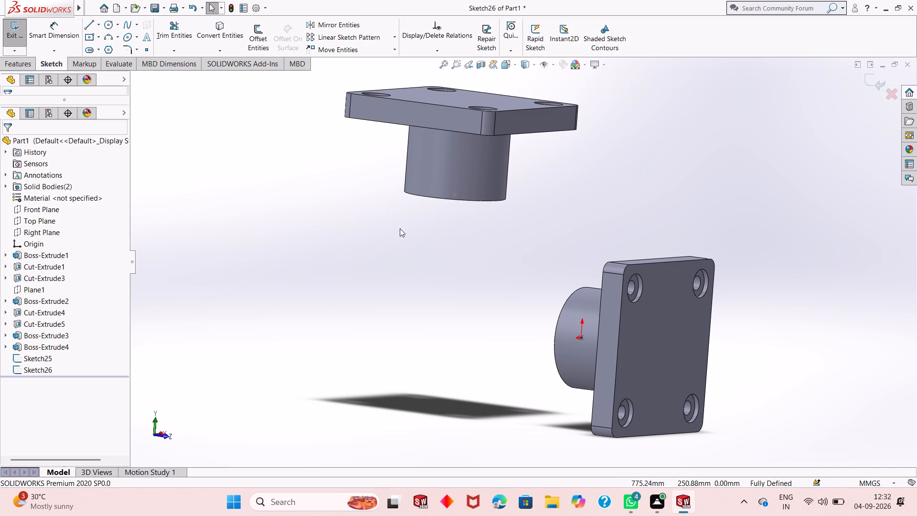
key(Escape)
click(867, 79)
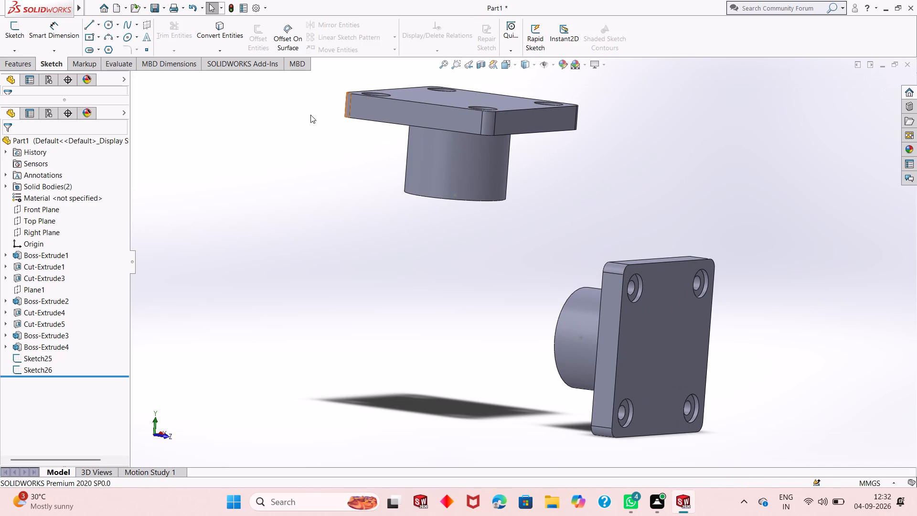
Create a reference plane offset 0 mm from the Right Plane.
click(16, 65)
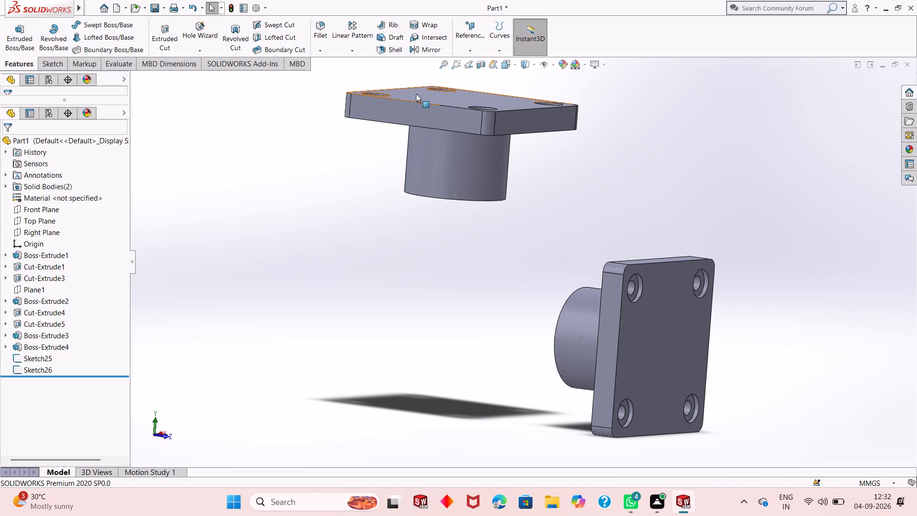
click(471, 41)
click(477, 60)
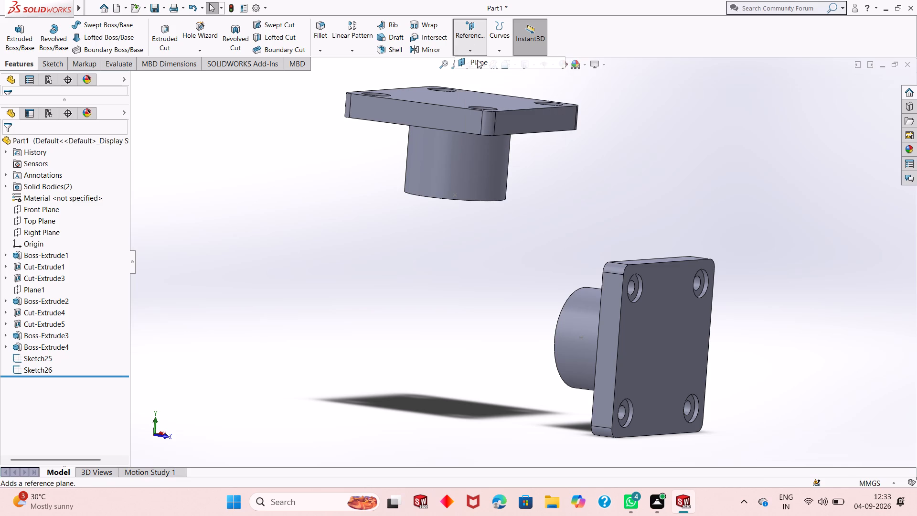
click(149, 83)
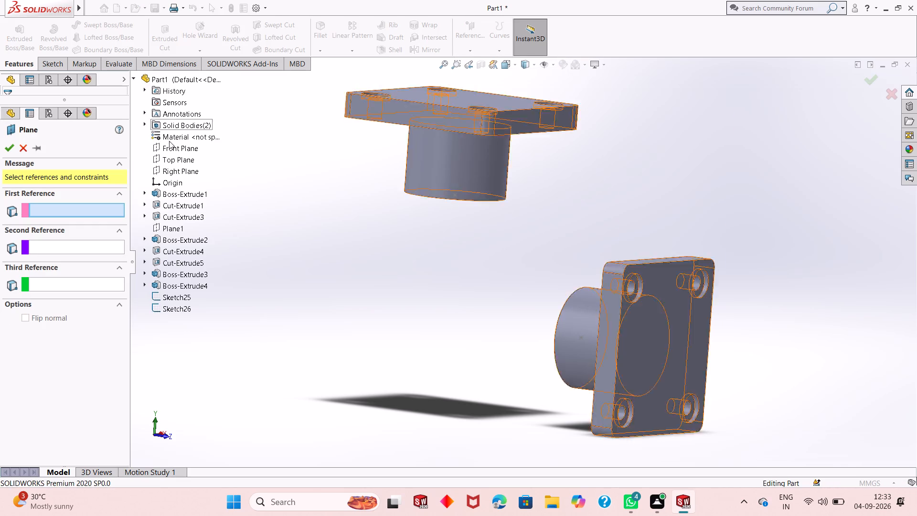
click(176, 171)
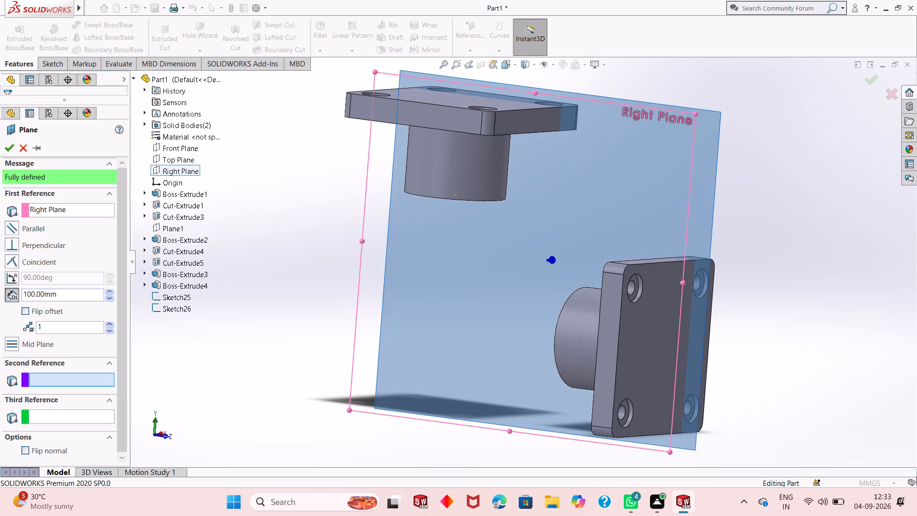
triple_click(68, 290)
key(0)
key(Return)
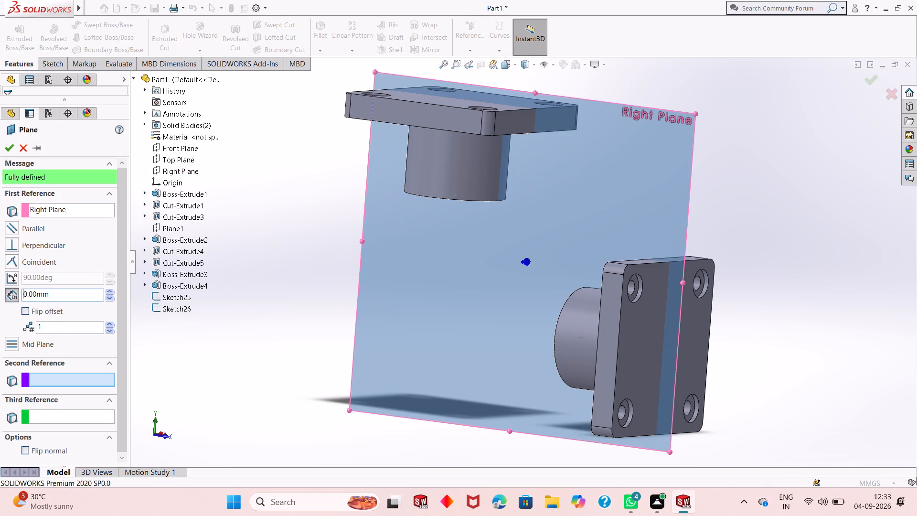
click(4, 143)
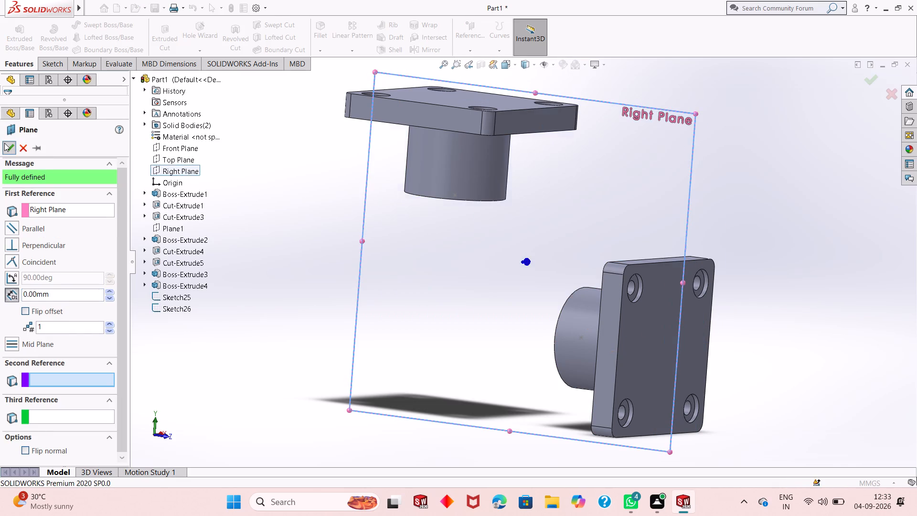
On the new plane, sketch a three-point arc of radius 260 mm from the horizontal block's boss centre to the vertical block's boss centre.
click(50, 66)
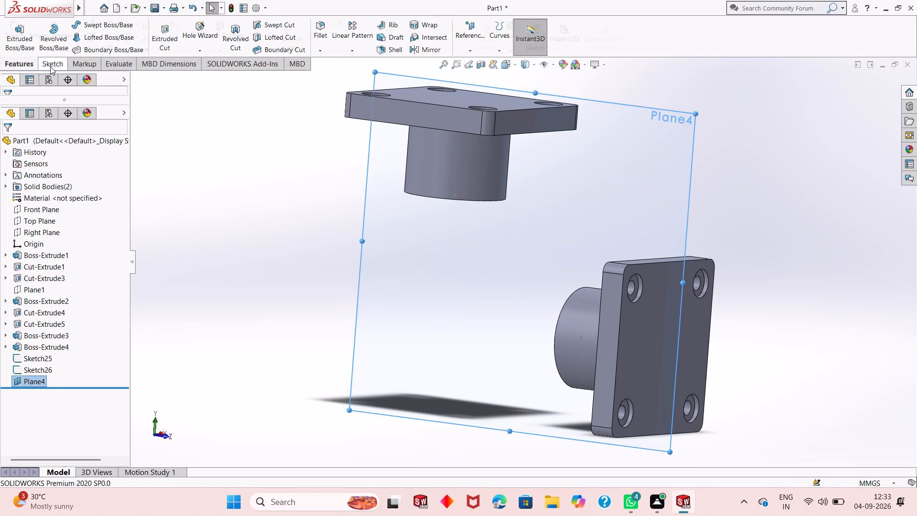
click(112, 37)
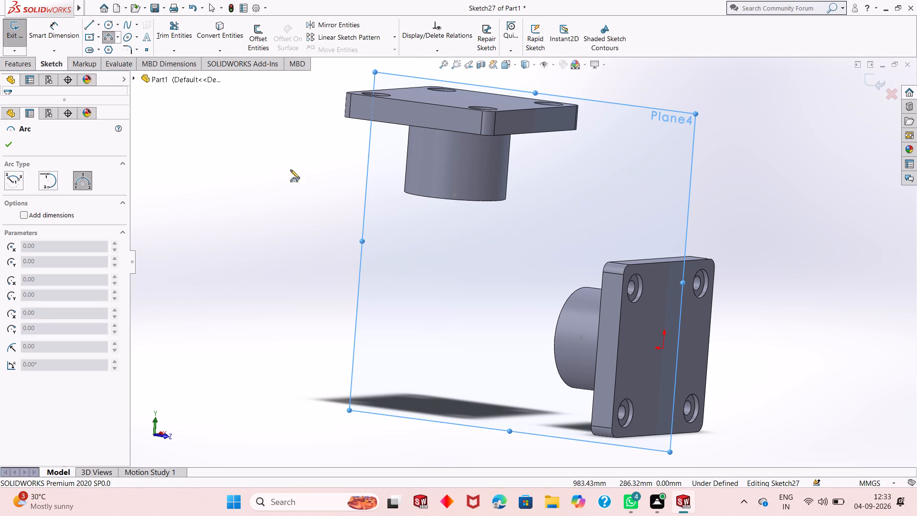
middle_drag(455, 219, 511, 149)
click(439, 203)
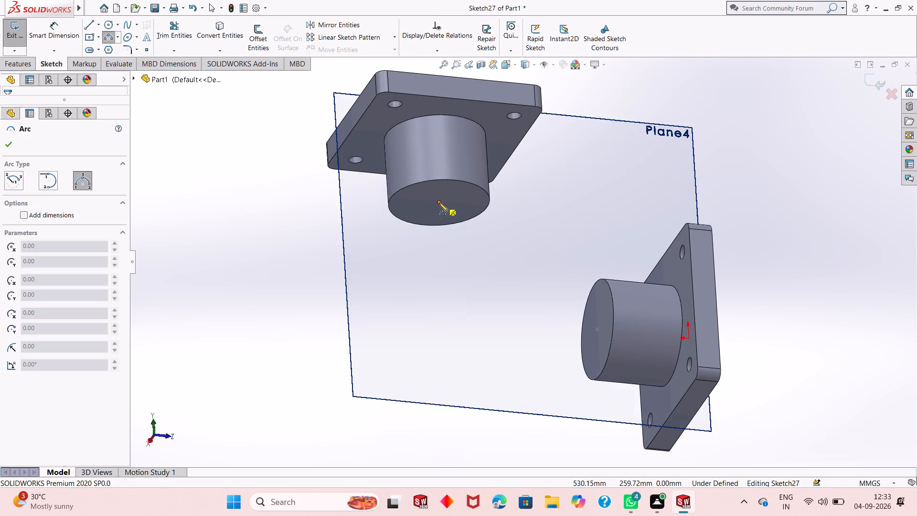
click(598, 331)
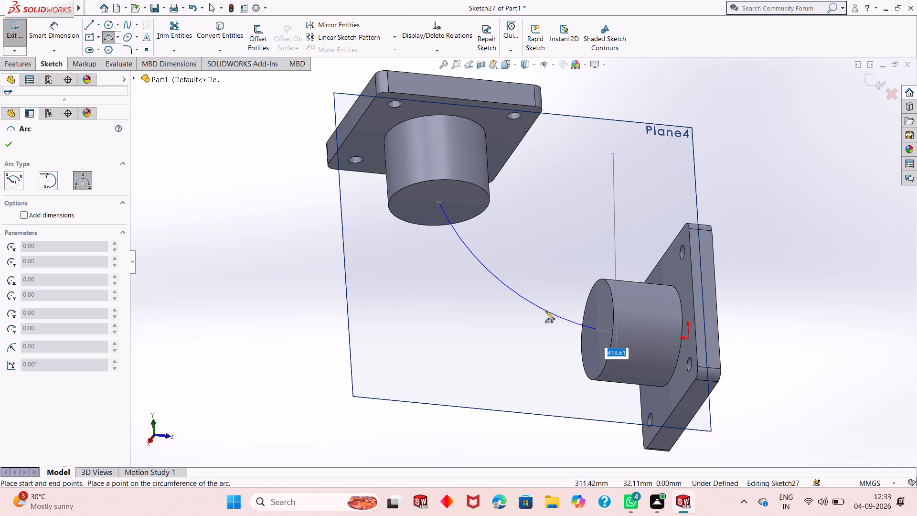
text(260)
key(Return)
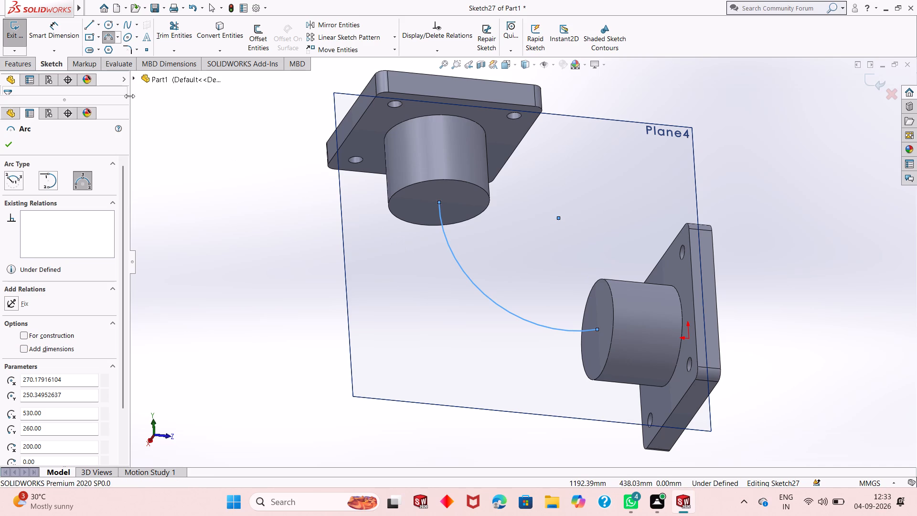
click(7, 147)
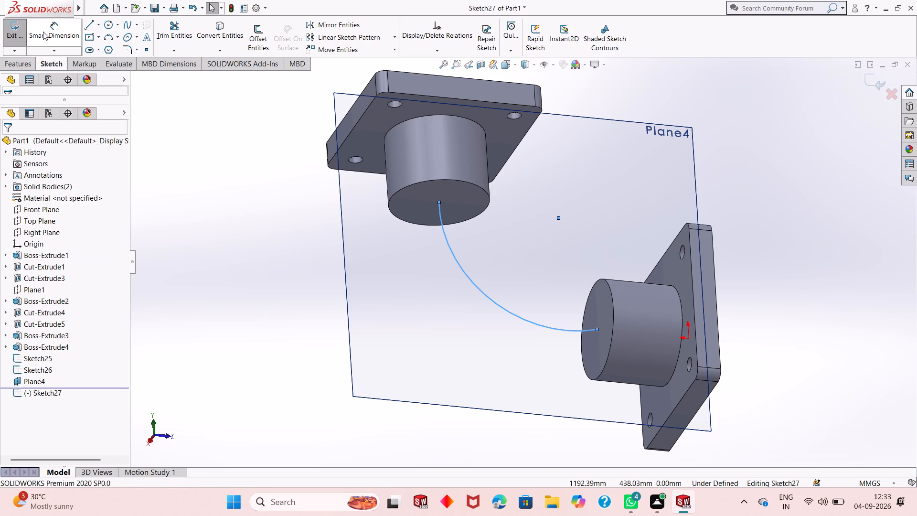
Add a 260 mm radius dimension to the arc joining the two boss centres.
click(43, 32)
click(461, 265)
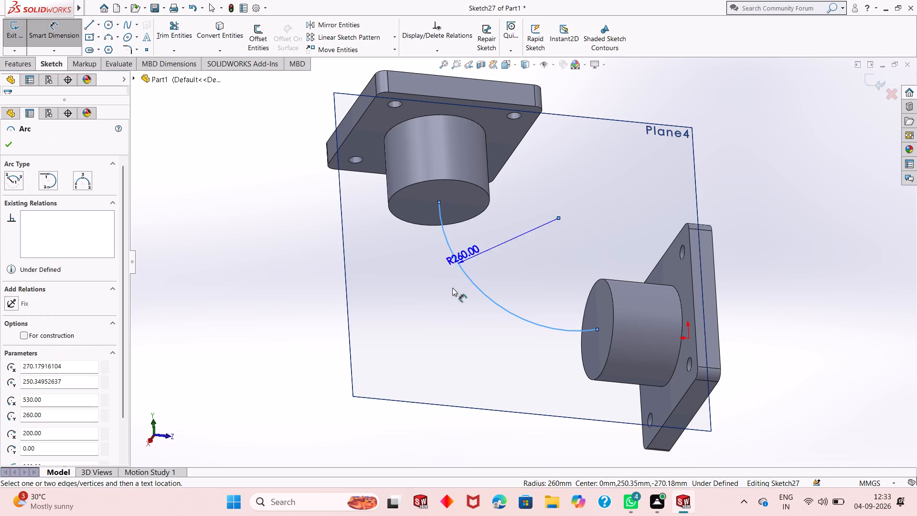
click(427, 329)
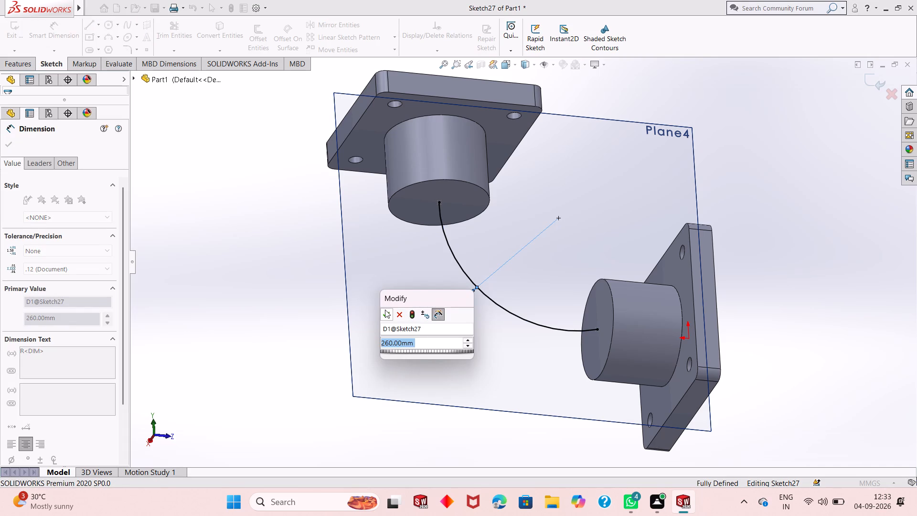
click(385, 310)
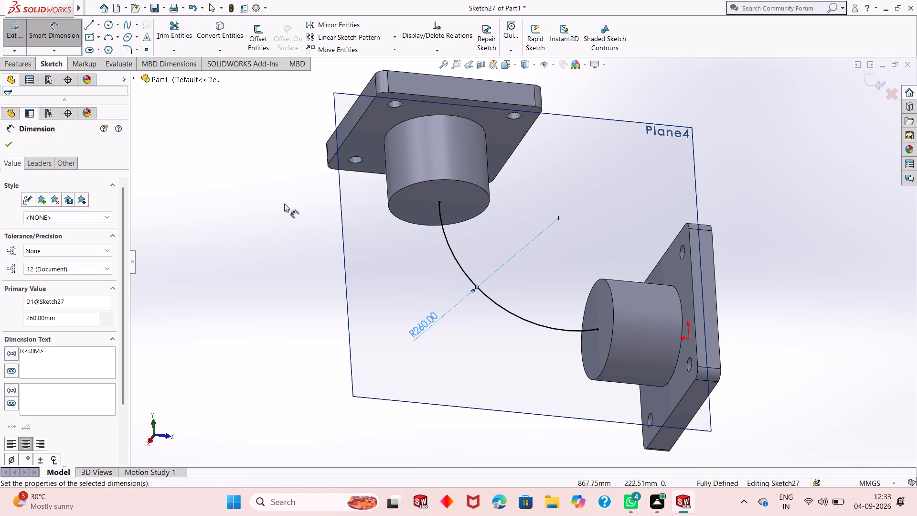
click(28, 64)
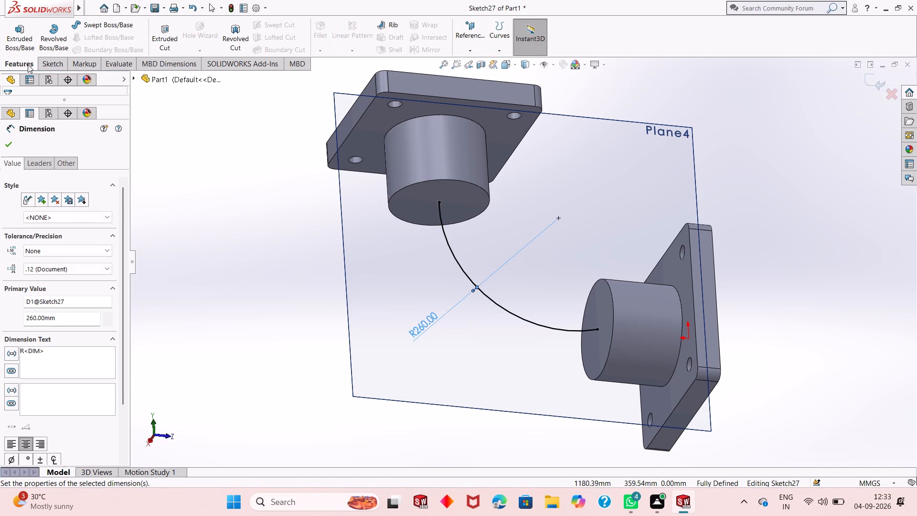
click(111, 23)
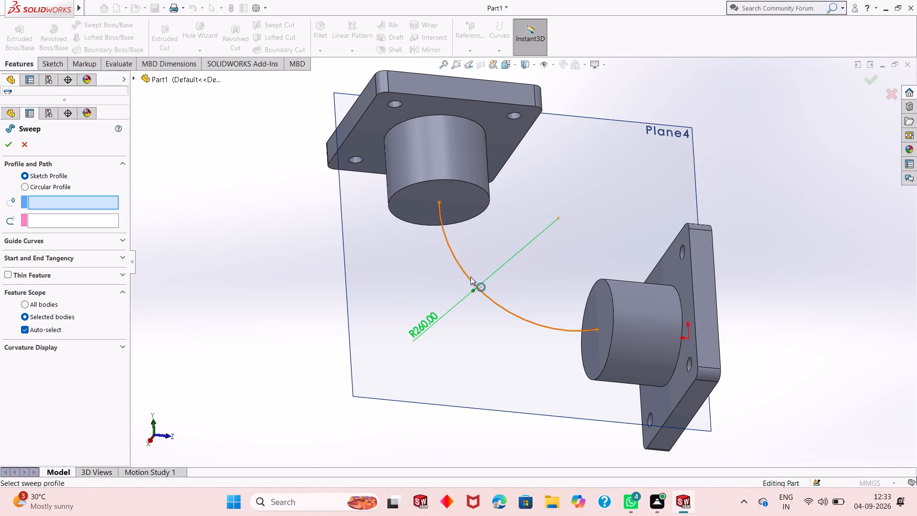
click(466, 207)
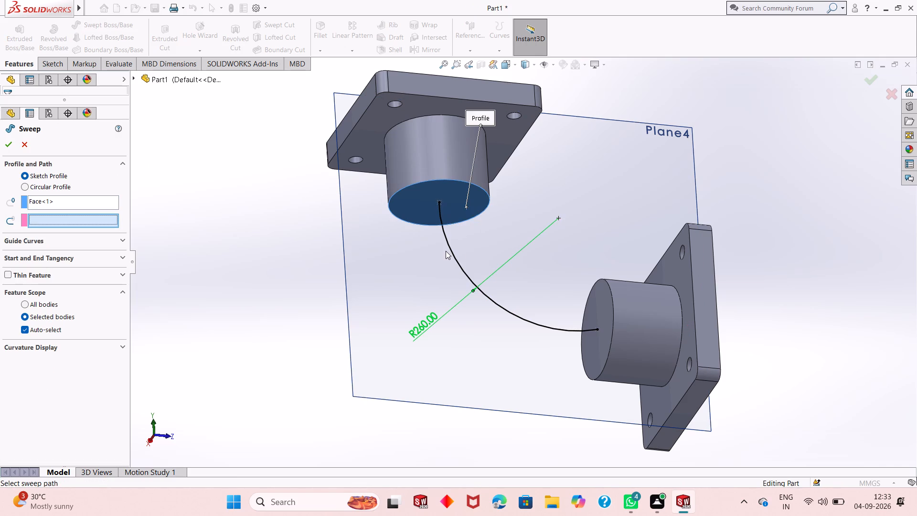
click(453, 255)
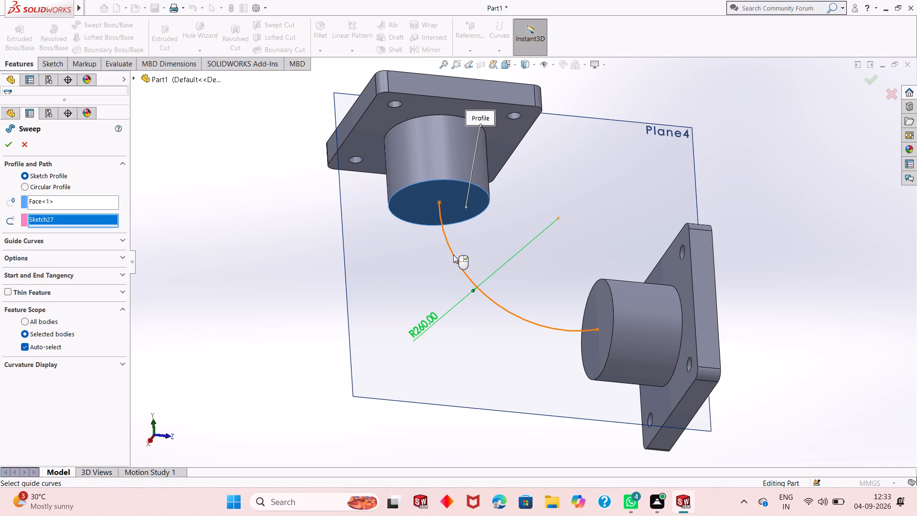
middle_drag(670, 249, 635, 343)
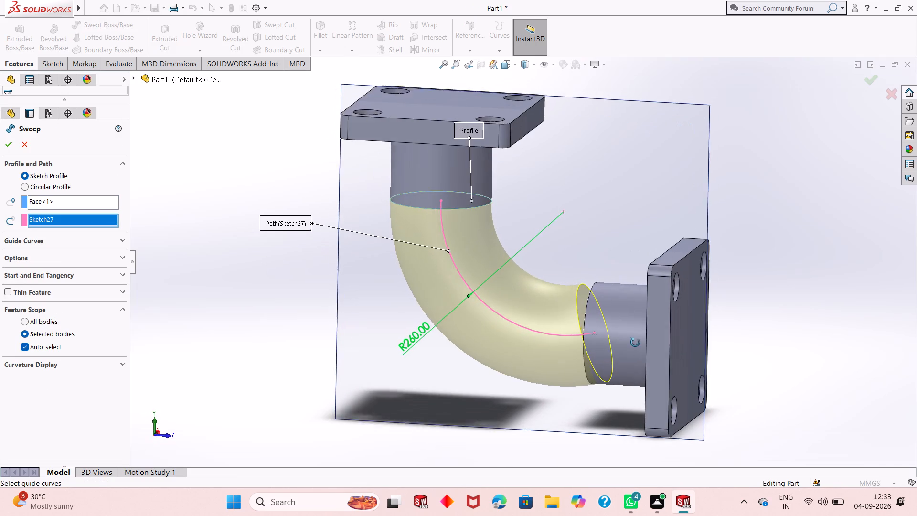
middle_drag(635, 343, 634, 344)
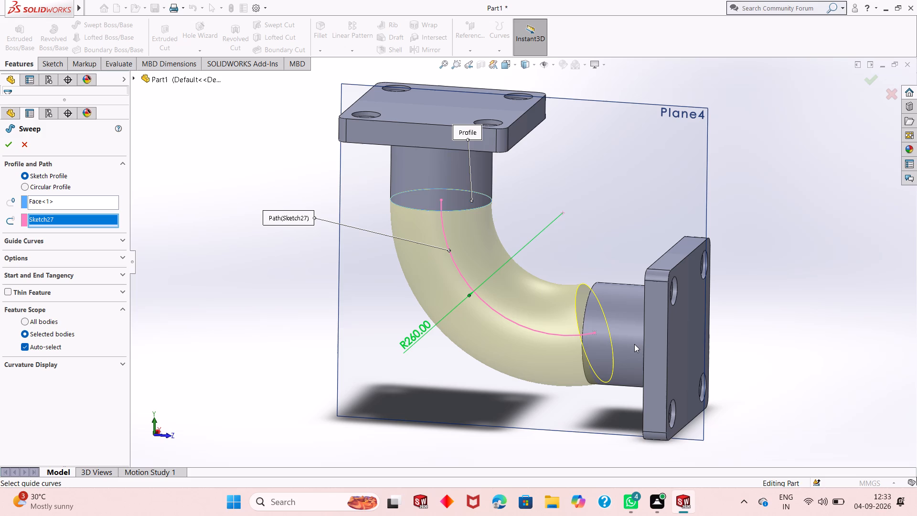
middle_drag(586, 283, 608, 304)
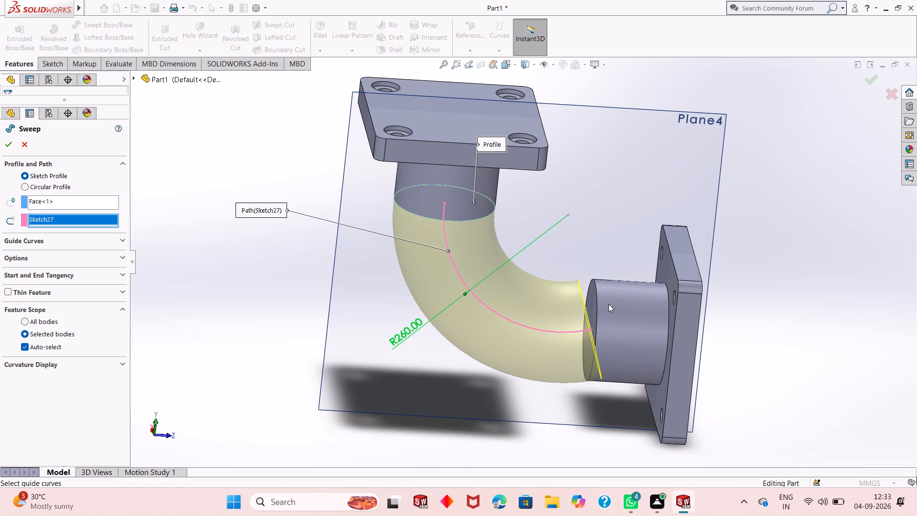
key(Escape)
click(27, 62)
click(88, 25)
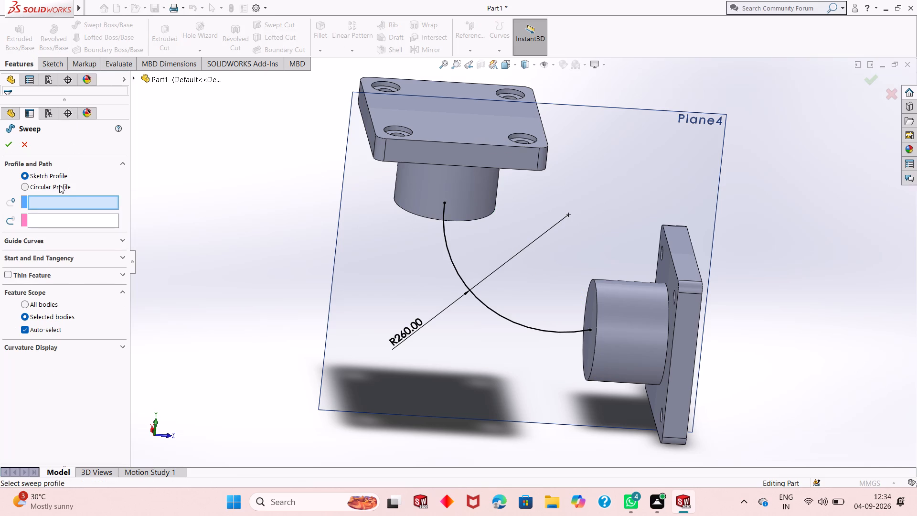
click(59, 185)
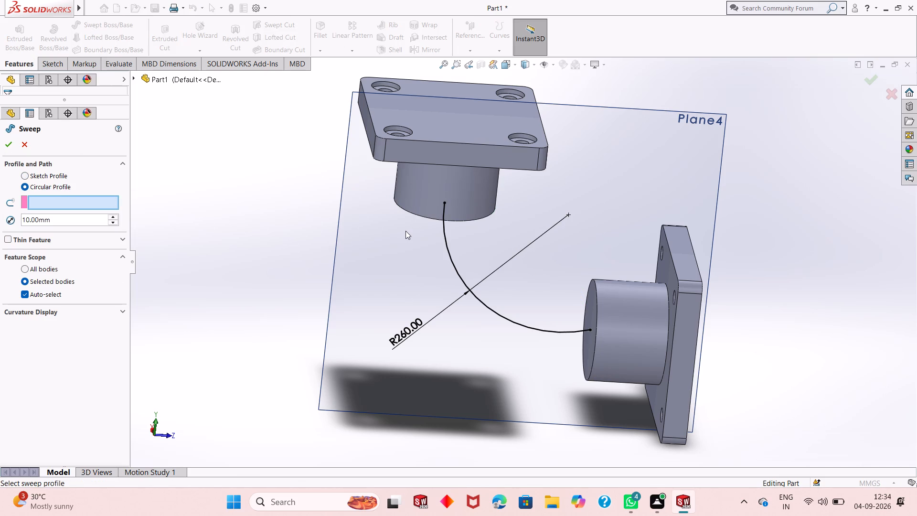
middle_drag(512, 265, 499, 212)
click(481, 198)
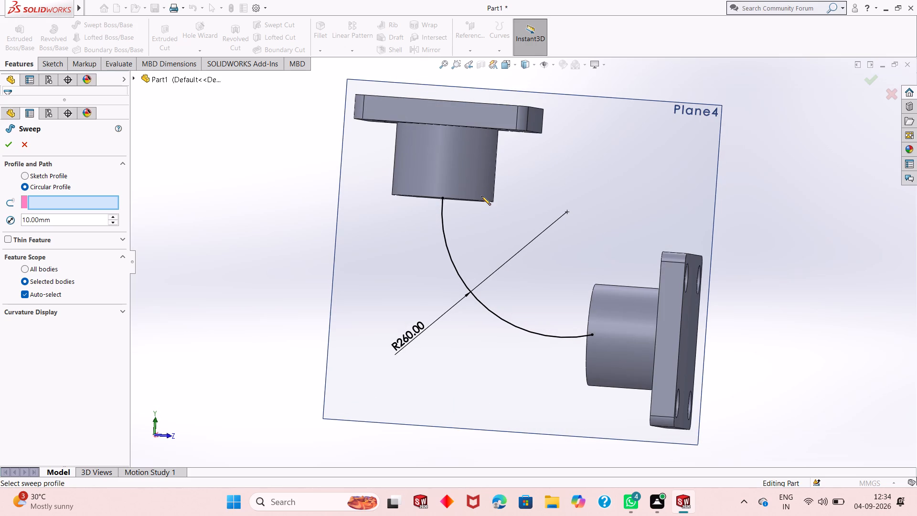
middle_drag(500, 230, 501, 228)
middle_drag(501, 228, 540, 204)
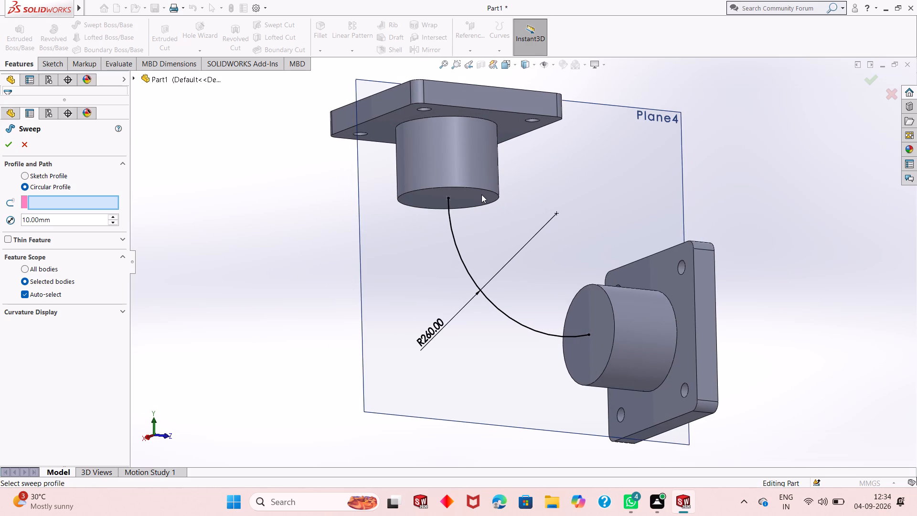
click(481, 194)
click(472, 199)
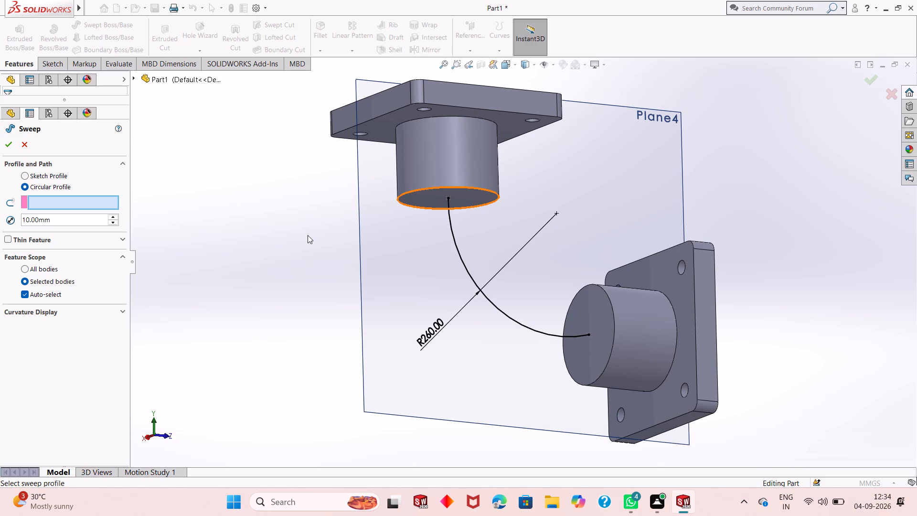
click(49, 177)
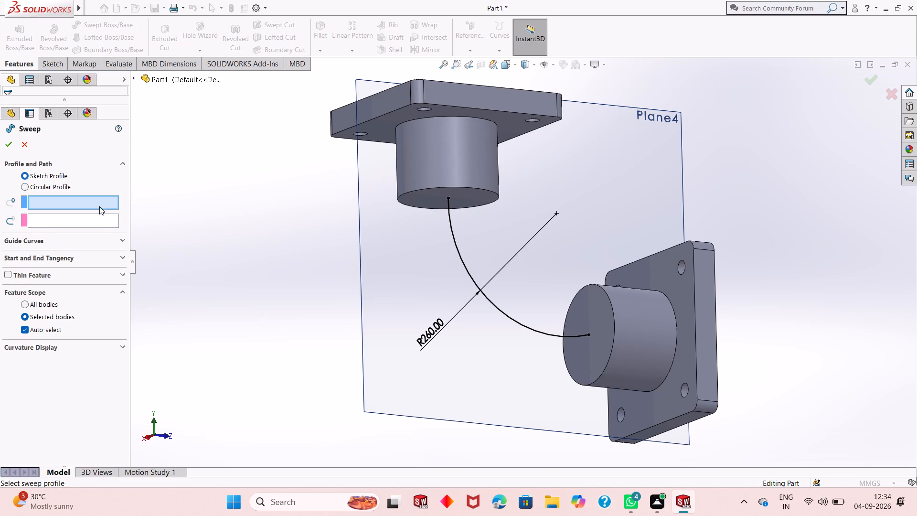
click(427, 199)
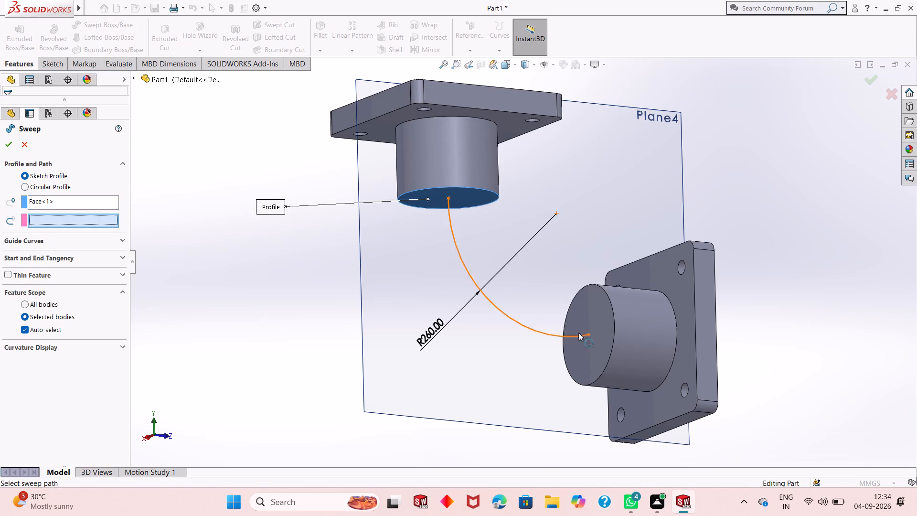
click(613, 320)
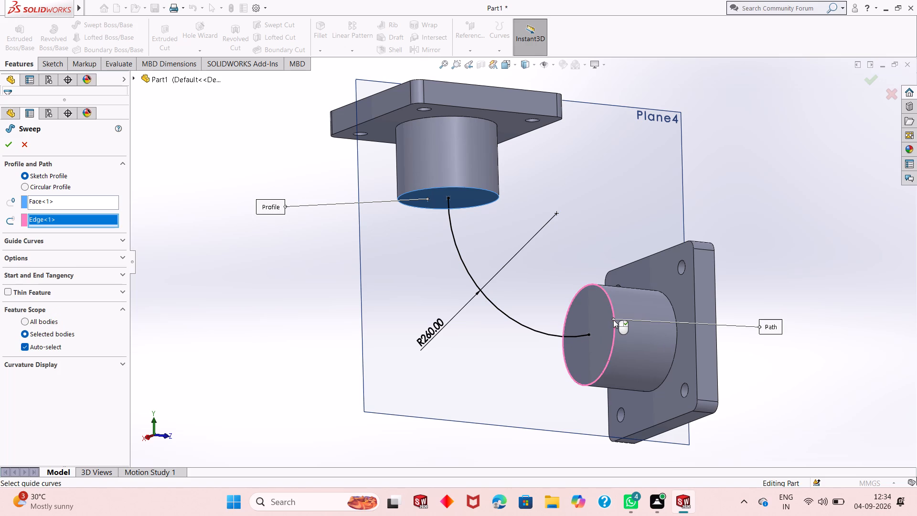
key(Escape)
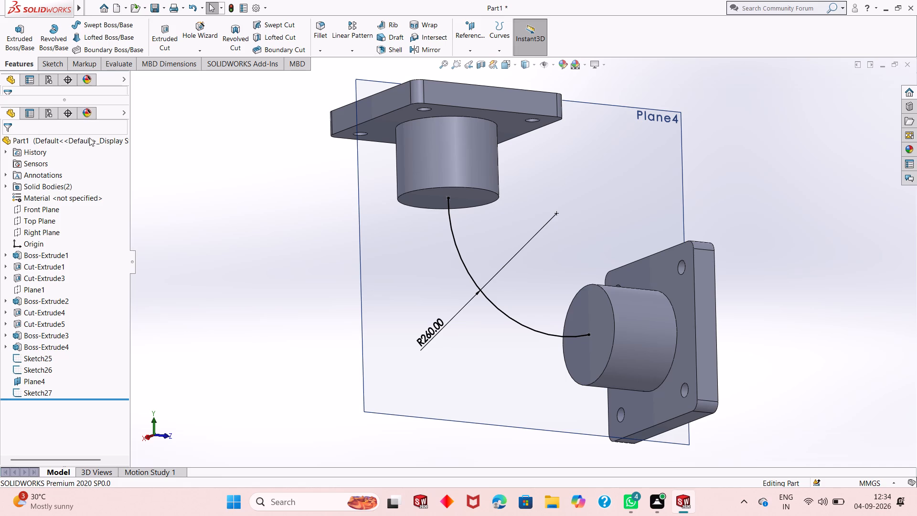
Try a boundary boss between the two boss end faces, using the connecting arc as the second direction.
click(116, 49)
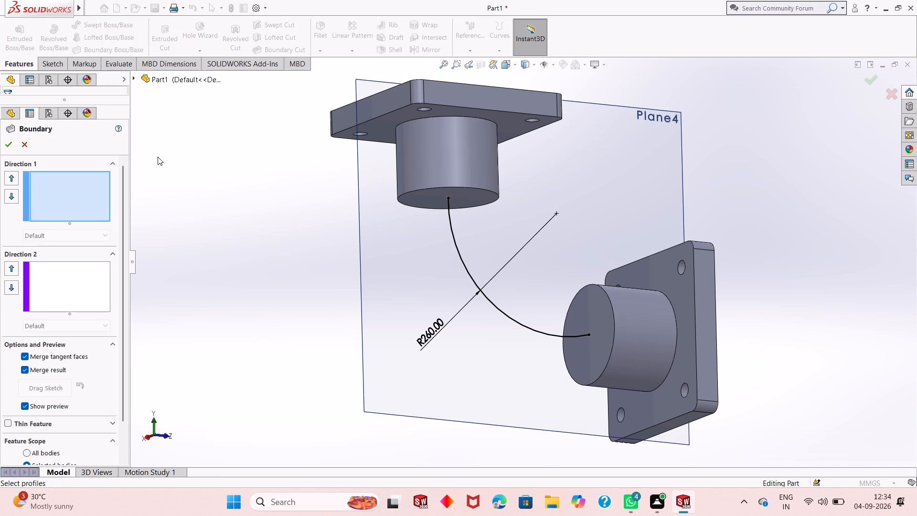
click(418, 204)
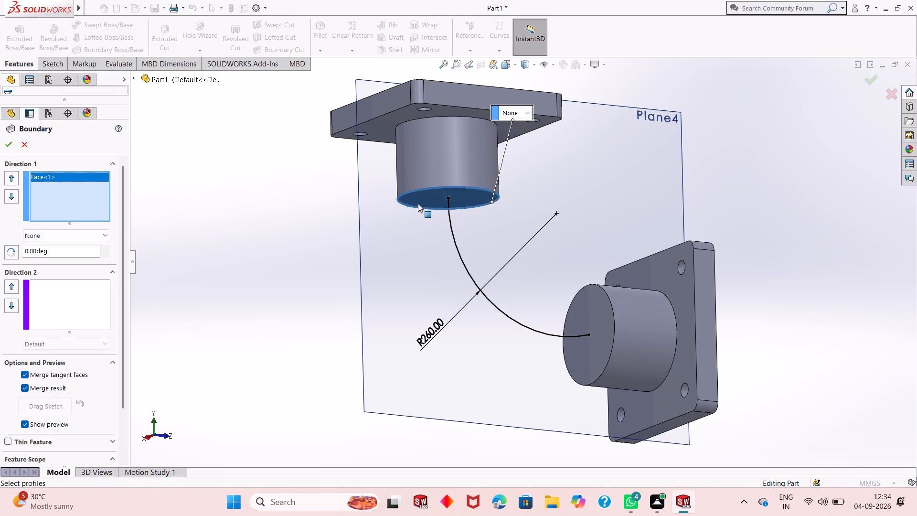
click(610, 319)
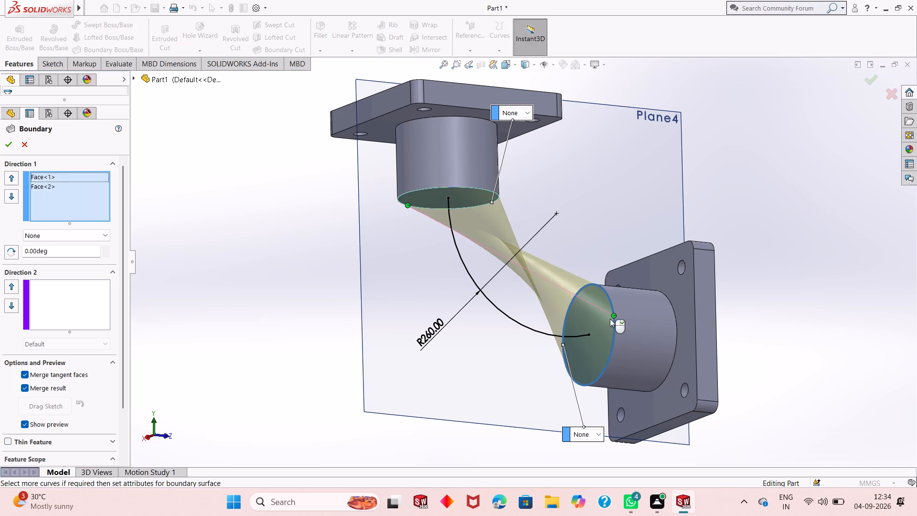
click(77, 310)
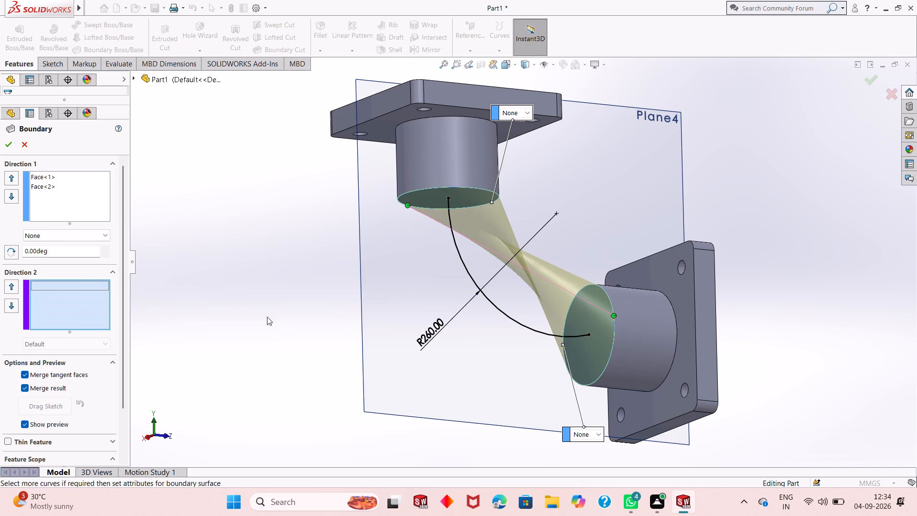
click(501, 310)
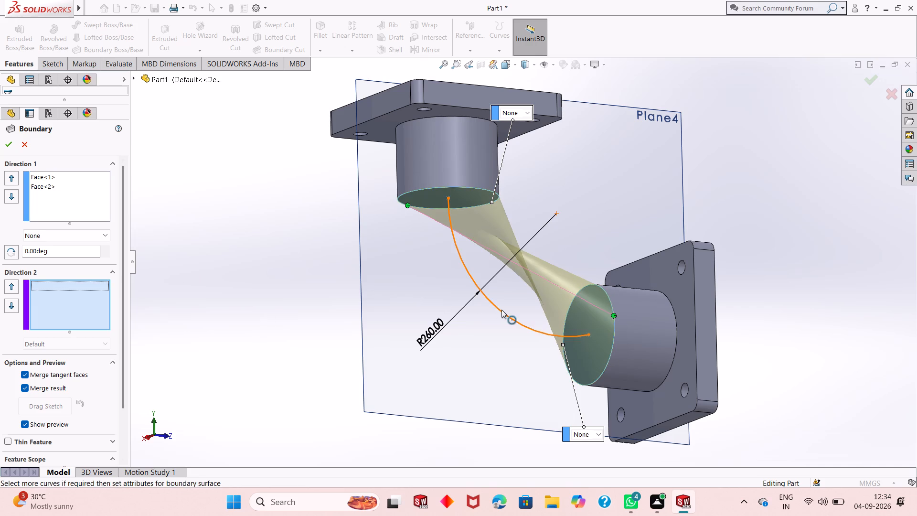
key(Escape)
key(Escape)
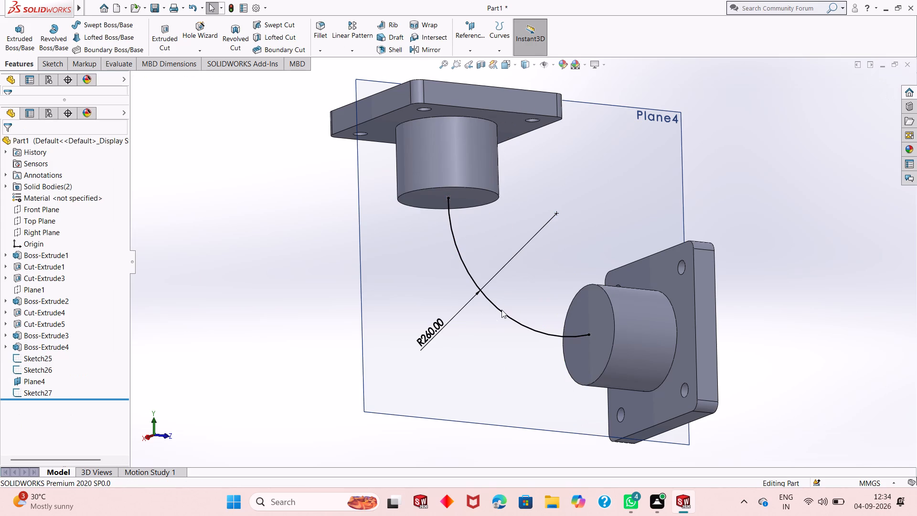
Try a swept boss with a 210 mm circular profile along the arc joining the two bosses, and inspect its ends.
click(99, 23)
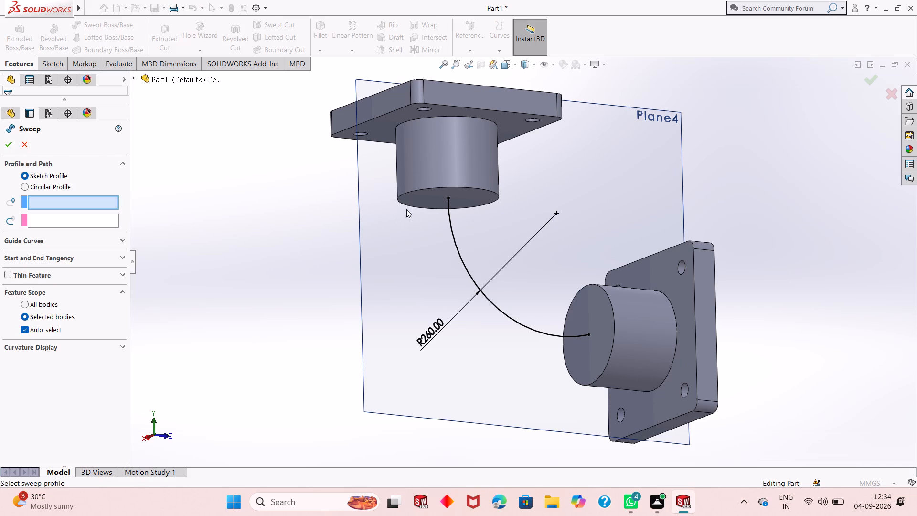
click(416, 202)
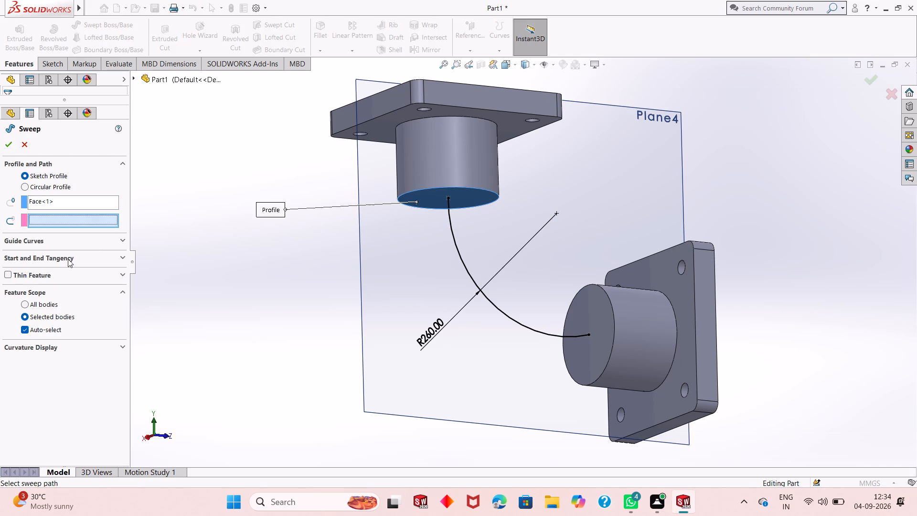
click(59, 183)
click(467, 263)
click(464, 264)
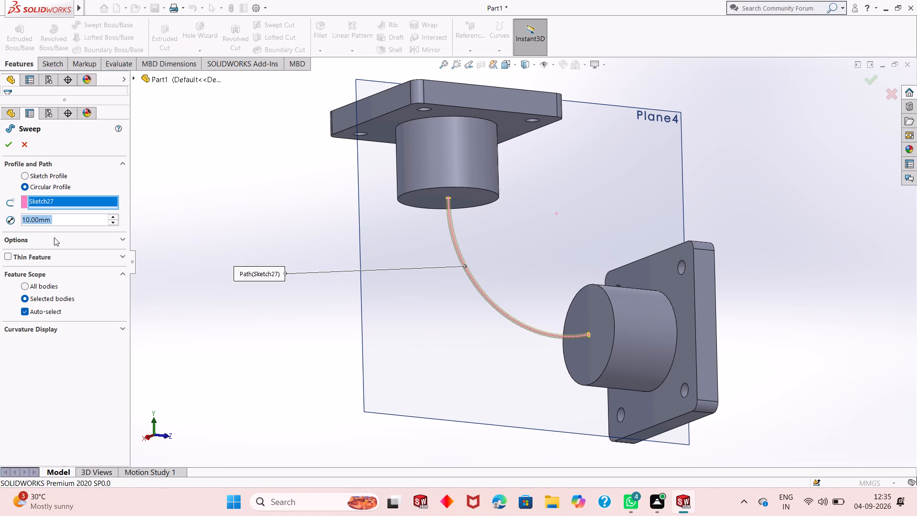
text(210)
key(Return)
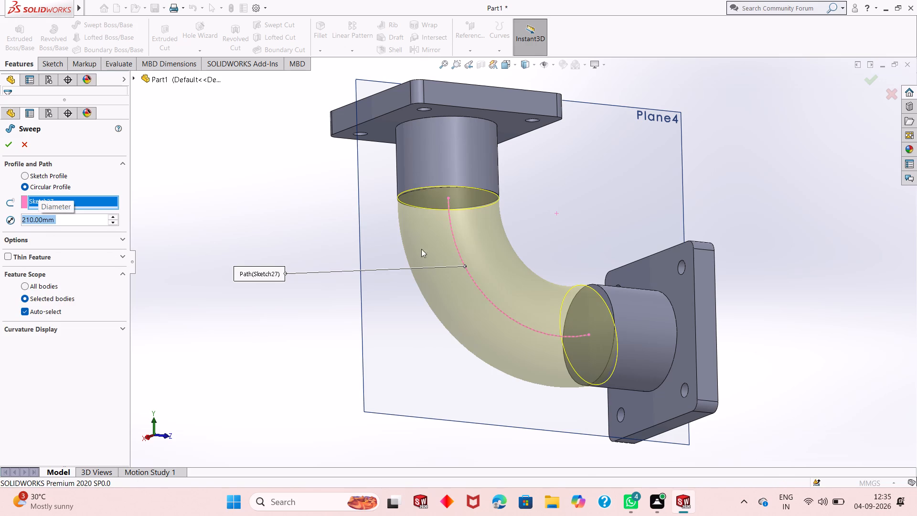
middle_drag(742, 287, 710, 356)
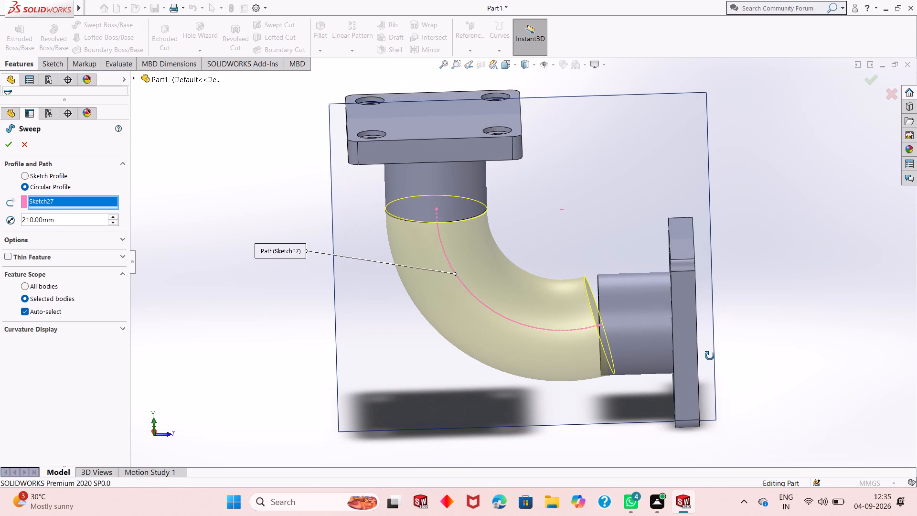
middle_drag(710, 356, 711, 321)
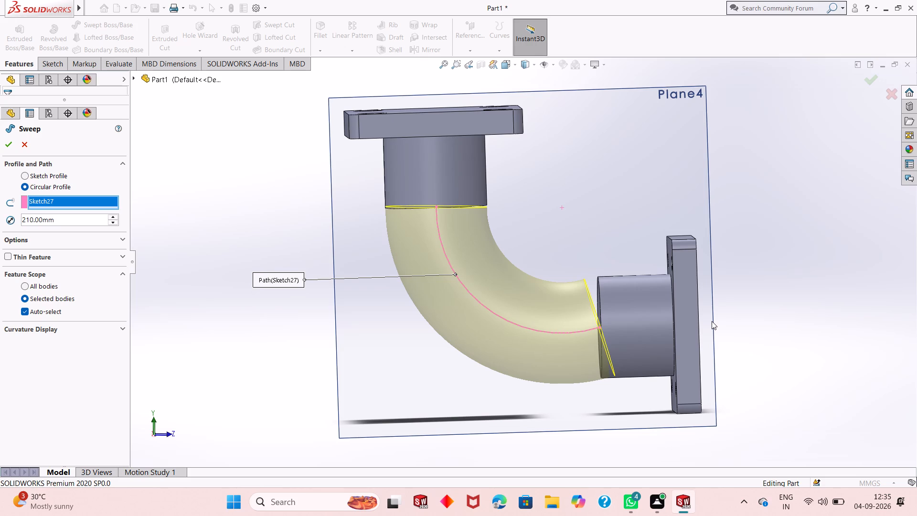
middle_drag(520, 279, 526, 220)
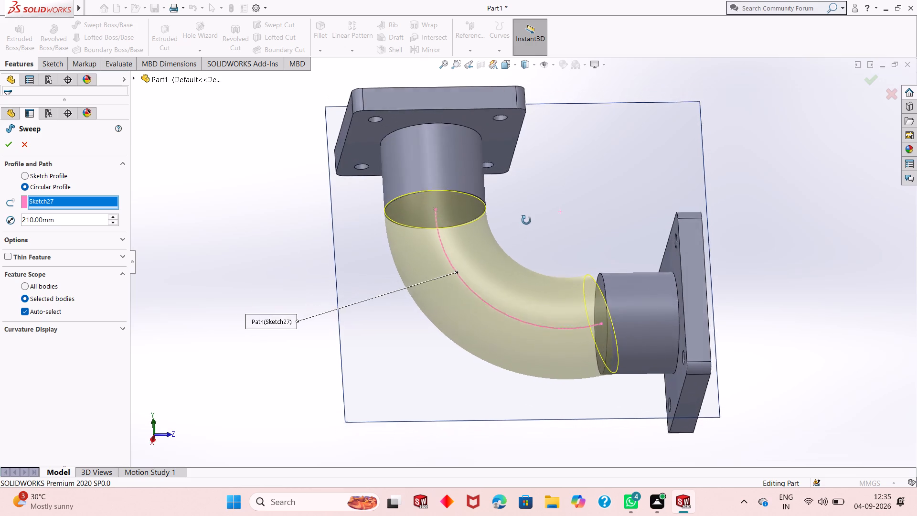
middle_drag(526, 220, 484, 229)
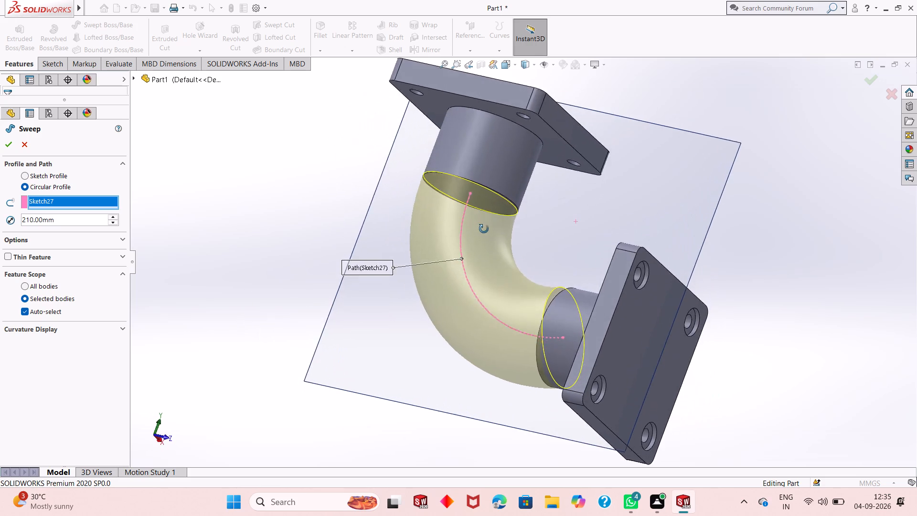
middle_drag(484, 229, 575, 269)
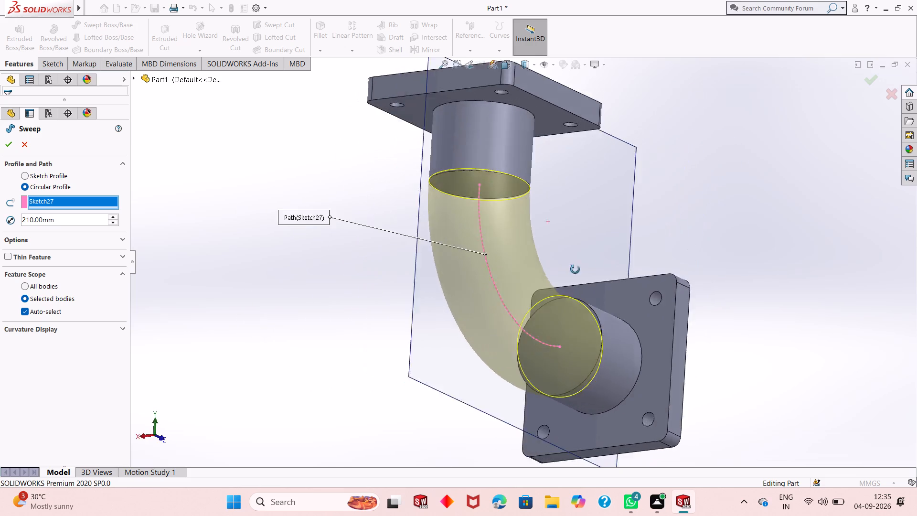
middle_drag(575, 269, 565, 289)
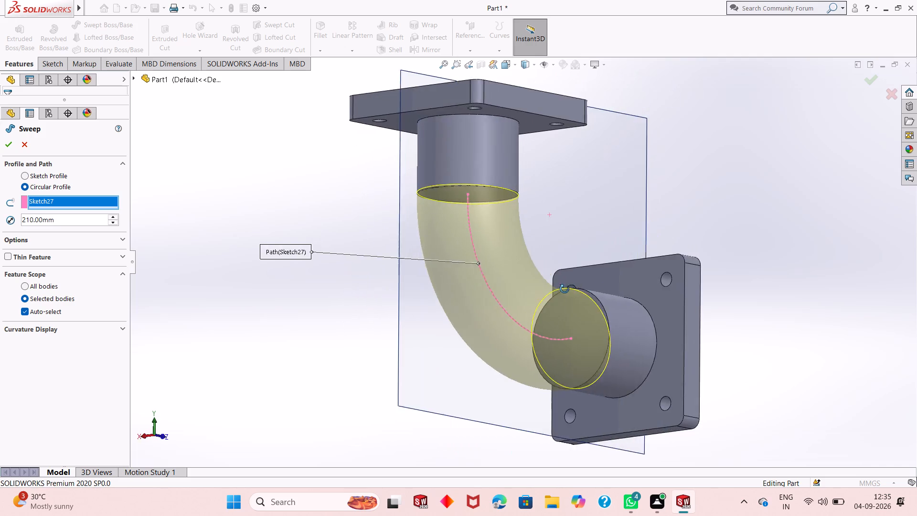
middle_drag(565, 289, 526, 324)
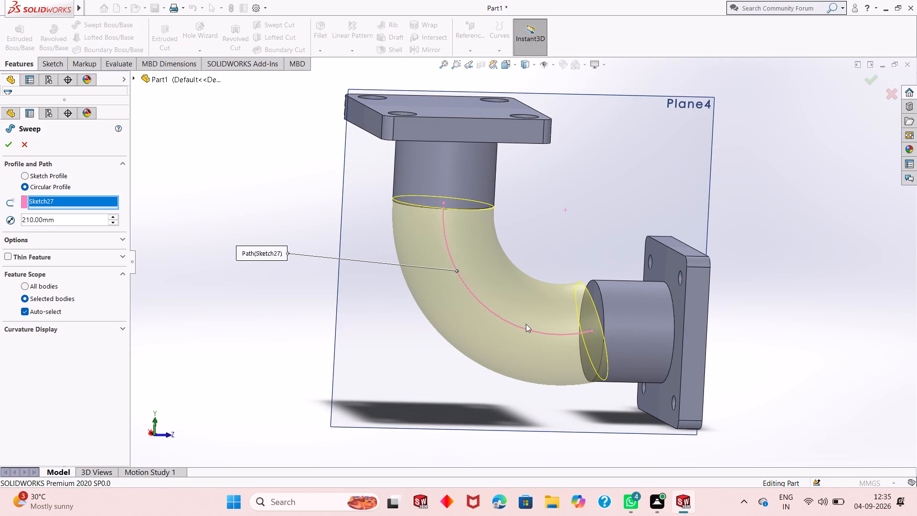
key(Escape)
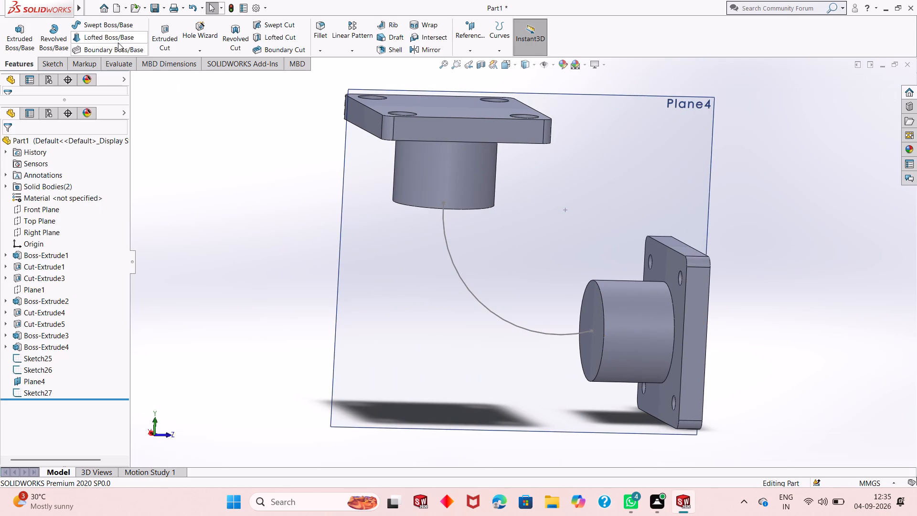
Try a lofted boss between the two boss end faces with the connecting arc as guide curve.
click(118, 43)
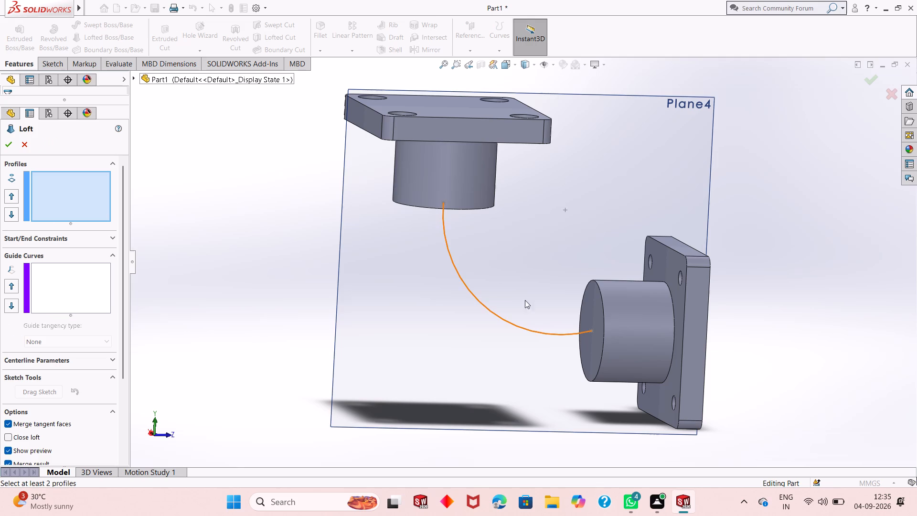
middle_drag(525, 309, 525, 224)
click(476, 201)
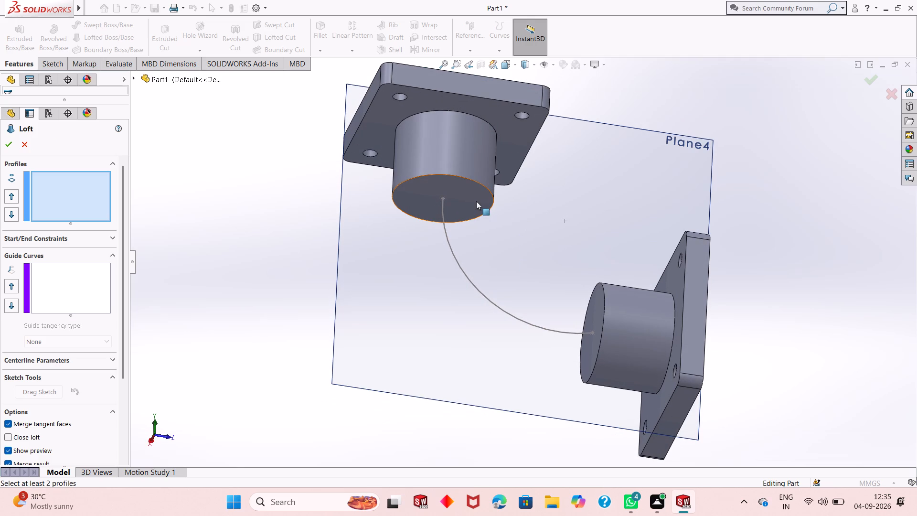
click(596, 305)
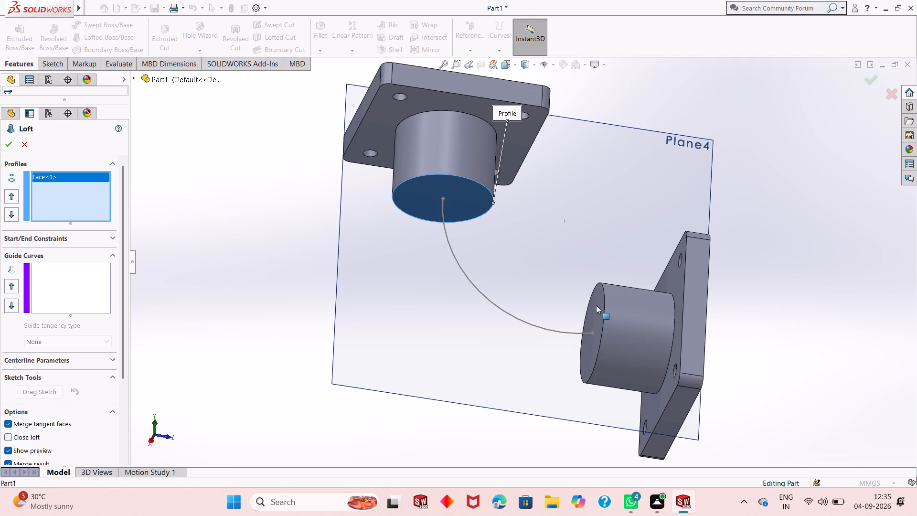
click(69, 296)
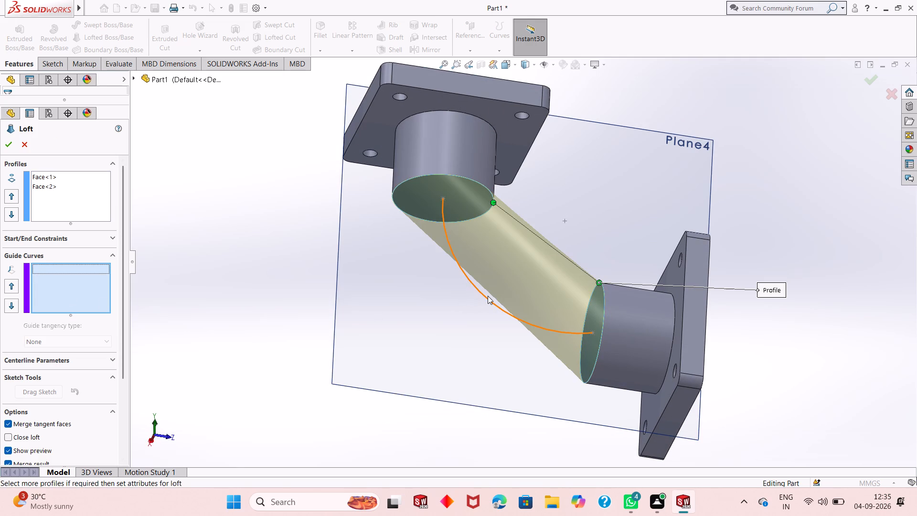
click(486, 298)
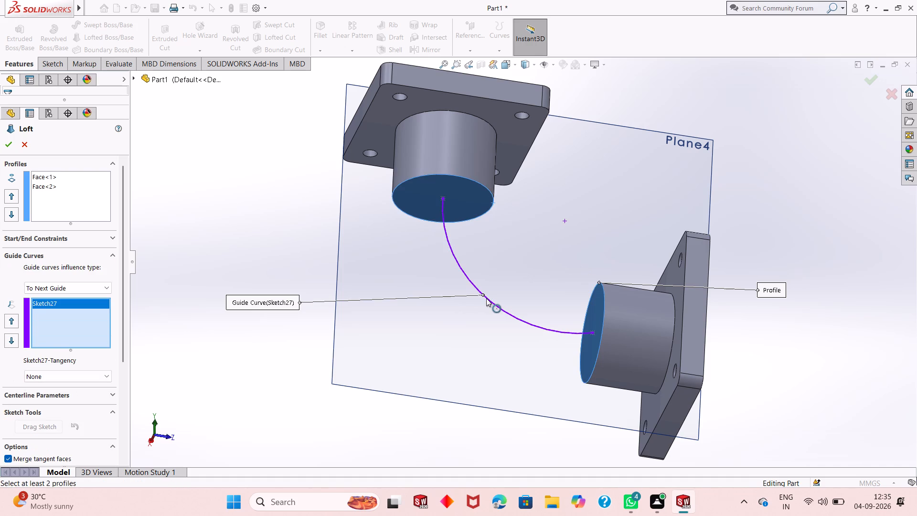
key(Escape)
Set up a swept boss using the end face of the upright block's boss as profile and the connecting arc as path.
click(97, 22)
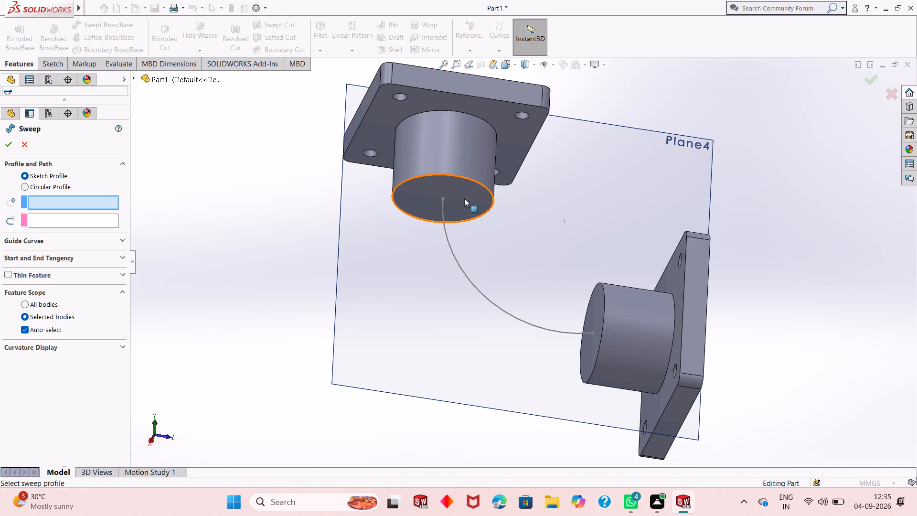
middle_drag(530, 206, 507, 246)
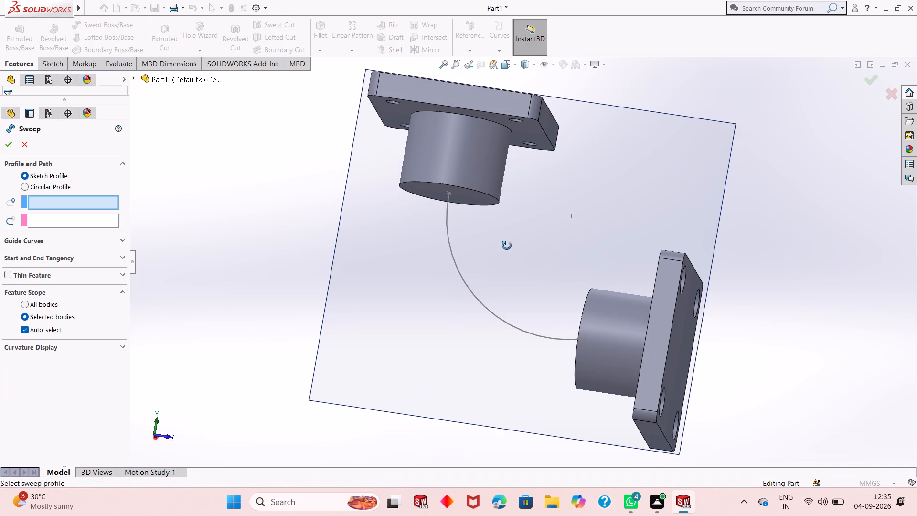
middle_drag(507, 246, 474, 3)
scroll(483, 53, down, 1)
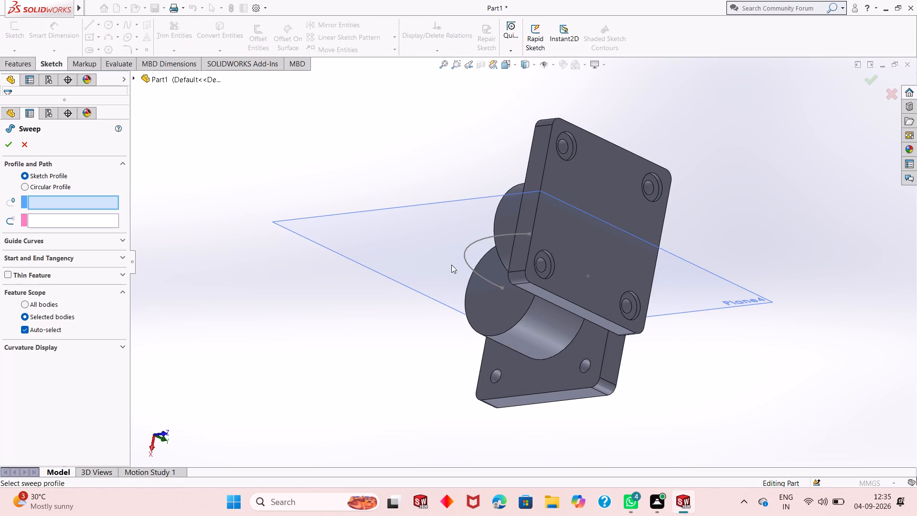
middle_drag(453, 266, 499, 279)
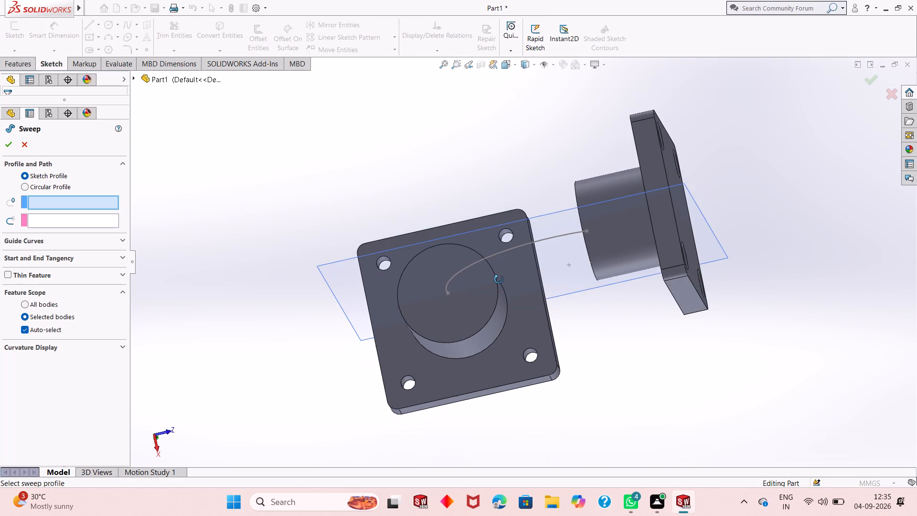
middle_drag(499, 279, 509, 312)
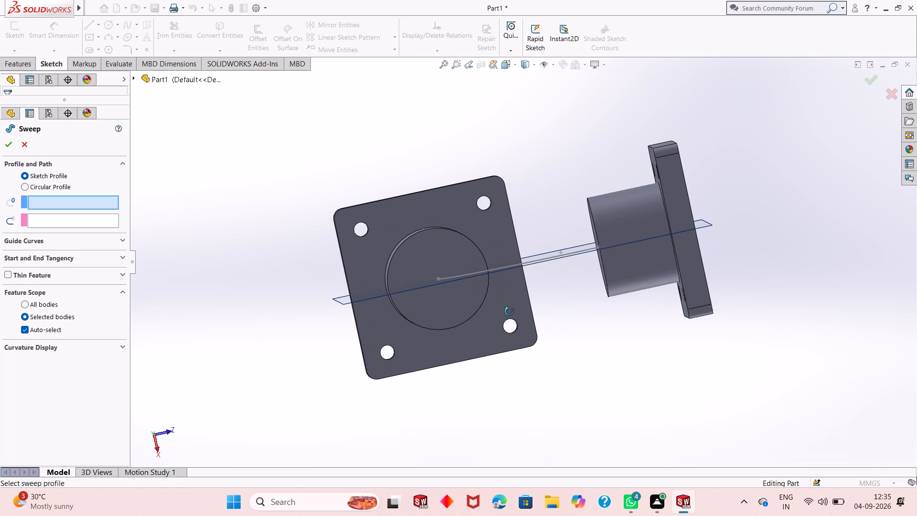
middle_drag(509, 312, 578, 375)
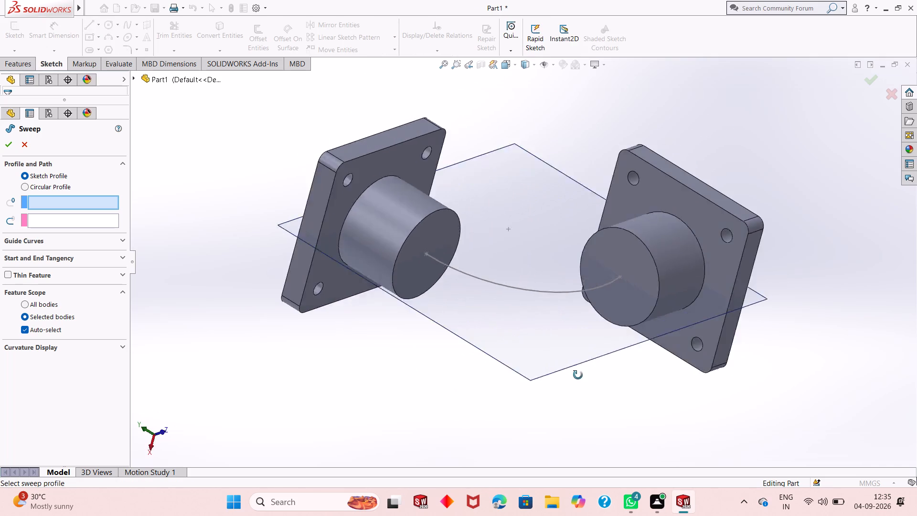
middle_drag(578, 375, 626, 303)
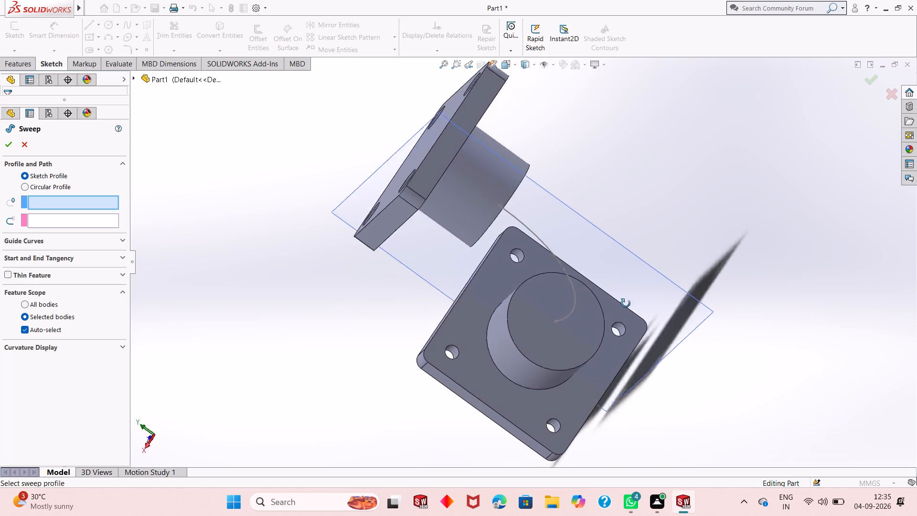
middle_drag(626, 303, 605, 353)
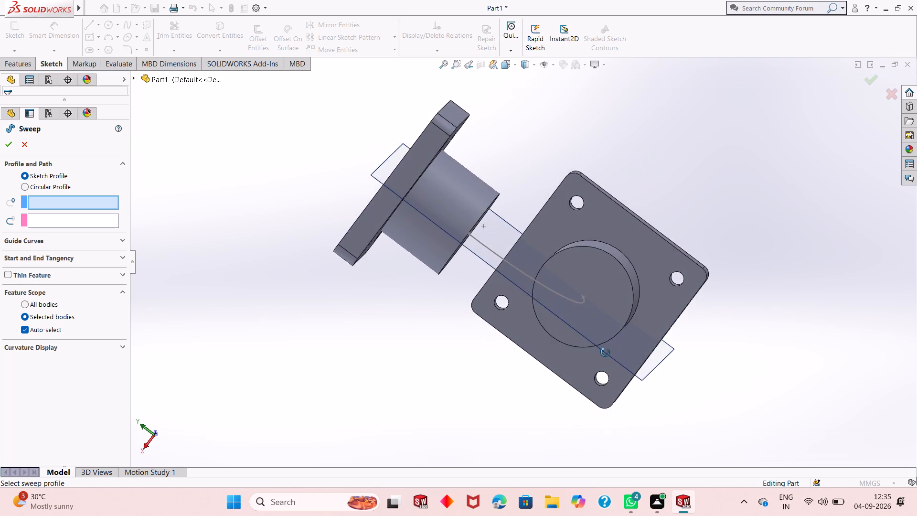
middle_drag(605, 353, 570, 448)
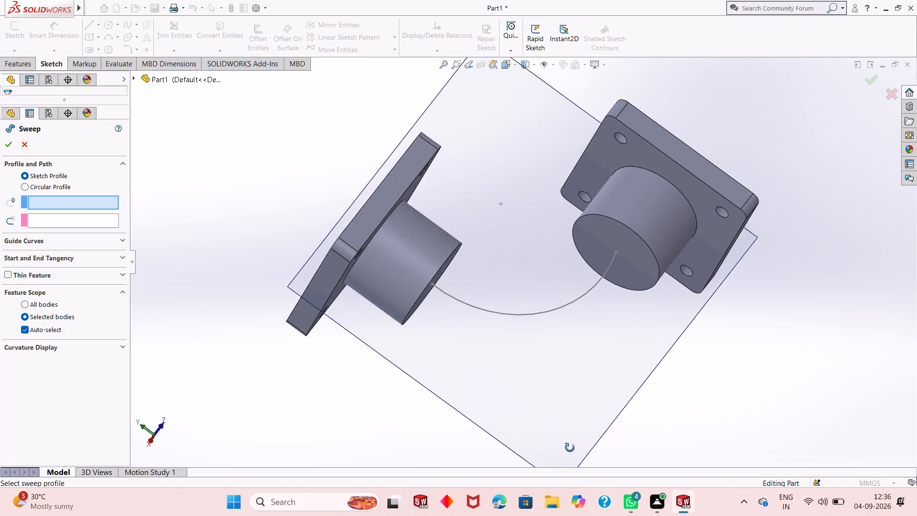
middle_drag(570, 448, 529, 464)
middle_drag(627, 171, 658, 302)
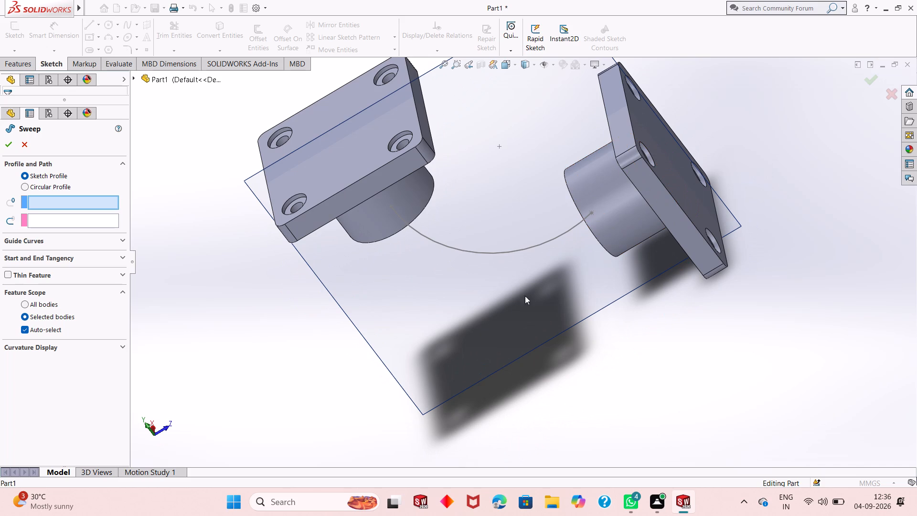
middle_drag(288, 226, 293, 158)
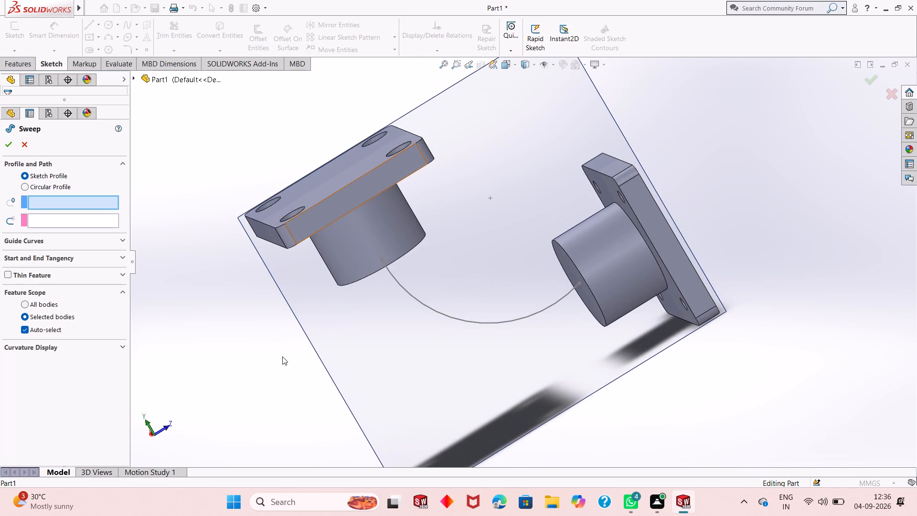
middle_drag(282, 356, 243, 311)
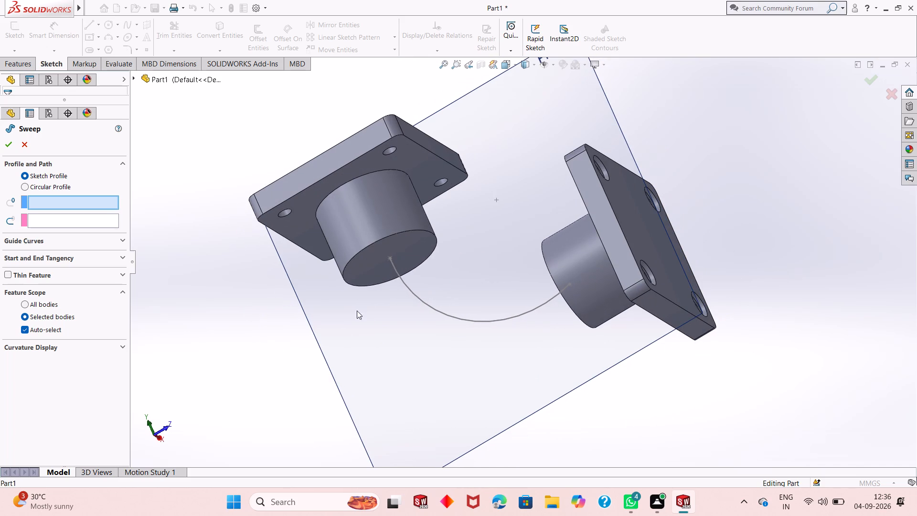
middle_drag(502, 318, 502, 319)
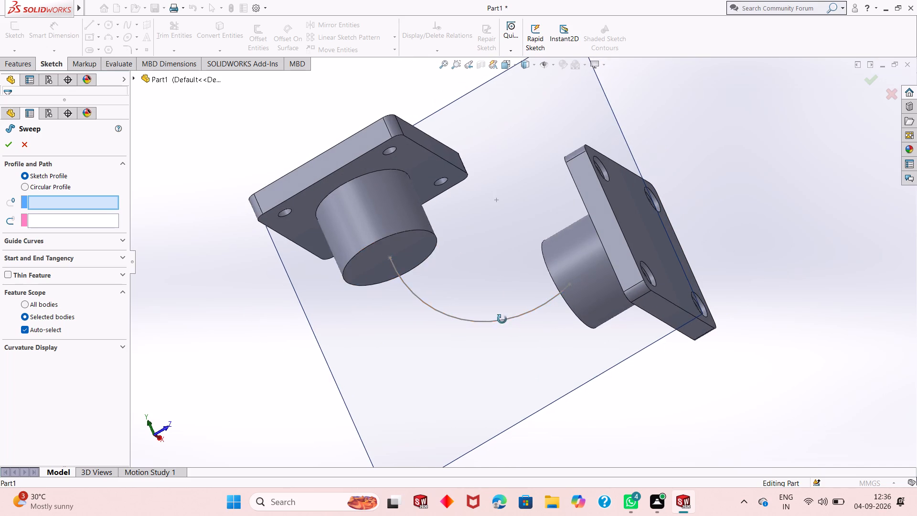
middle_drag(502, 319, 559, 320)
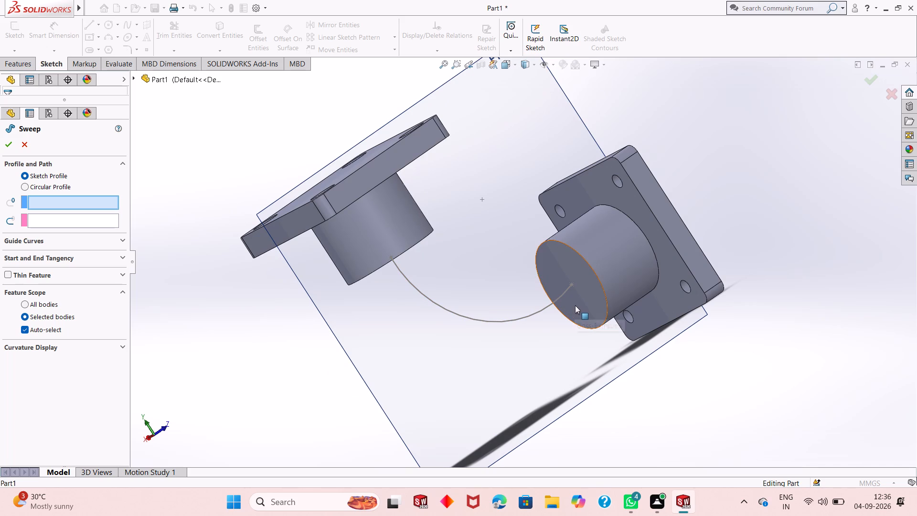
click(576, 306)
click(540, 311)
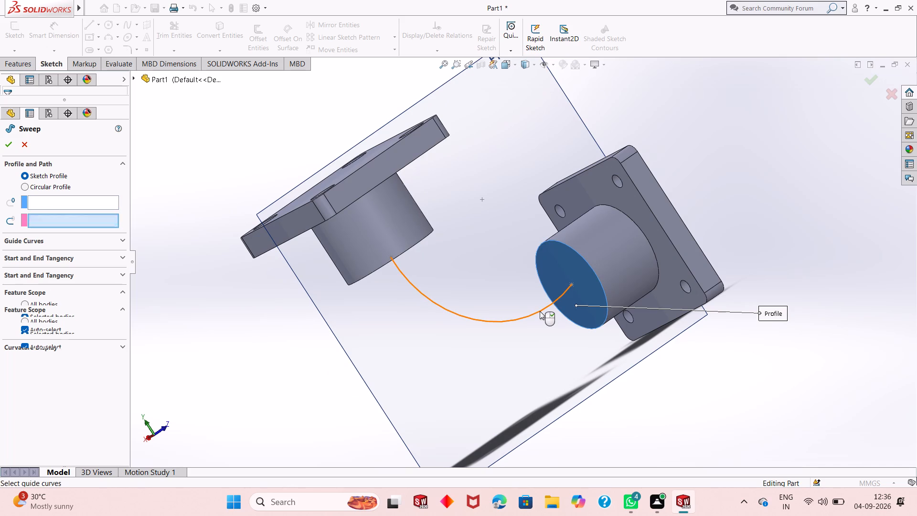
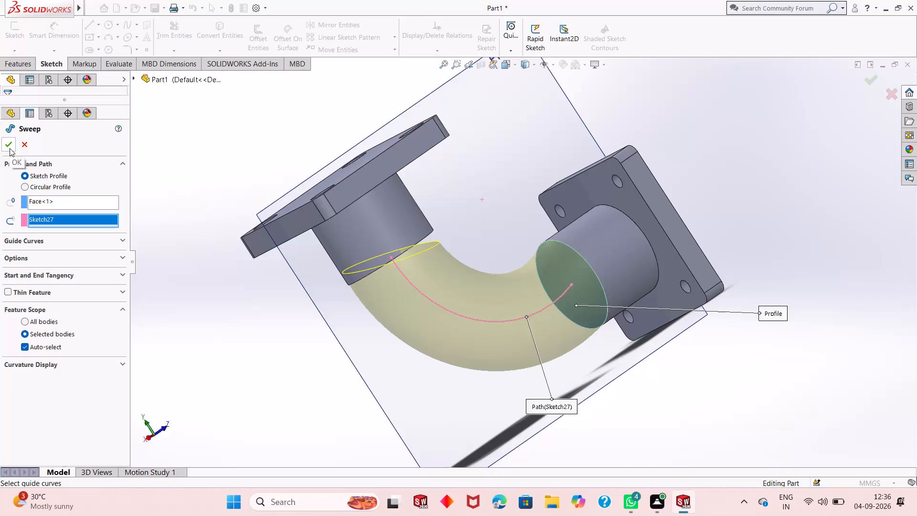
Complete the swept boss from the upright block's boss face along the connecting arc and inspect where it meets both bosses.
click(10, 148)
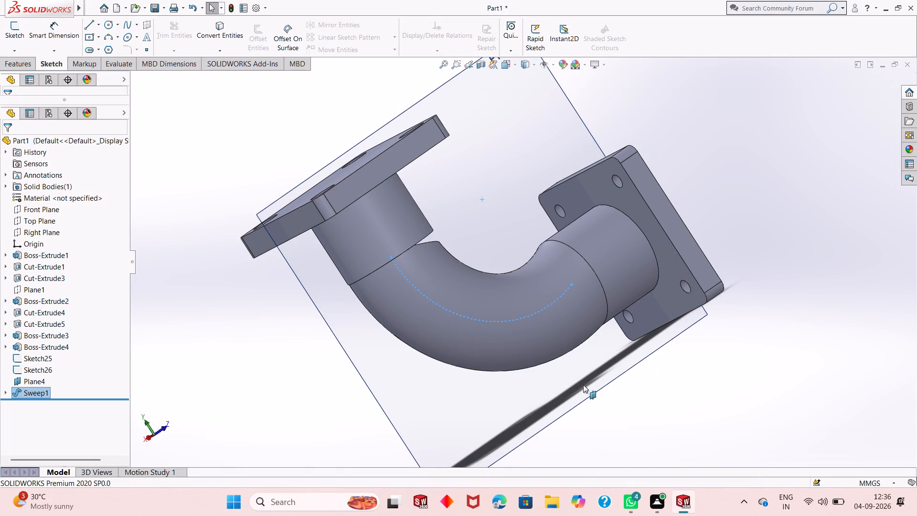
middle_drag(580, 327, 512, 426)
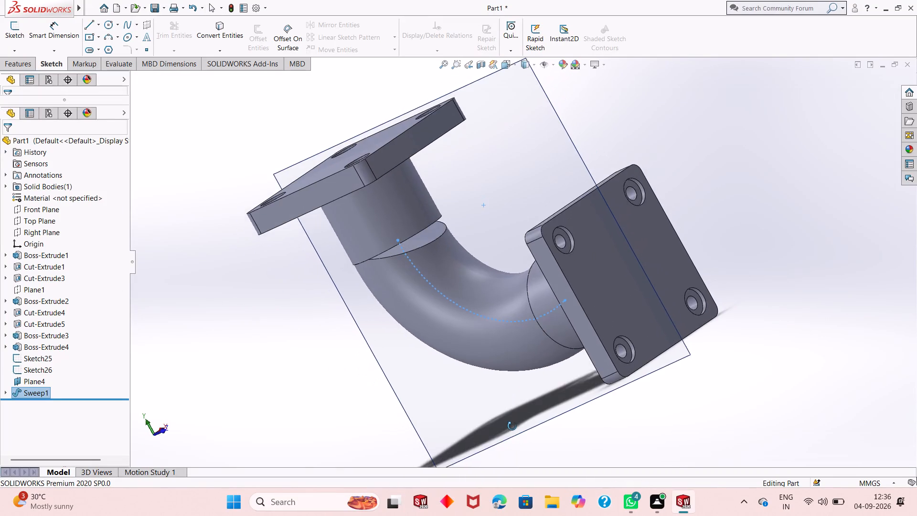
middle_drag(512, 426, 565, 432)
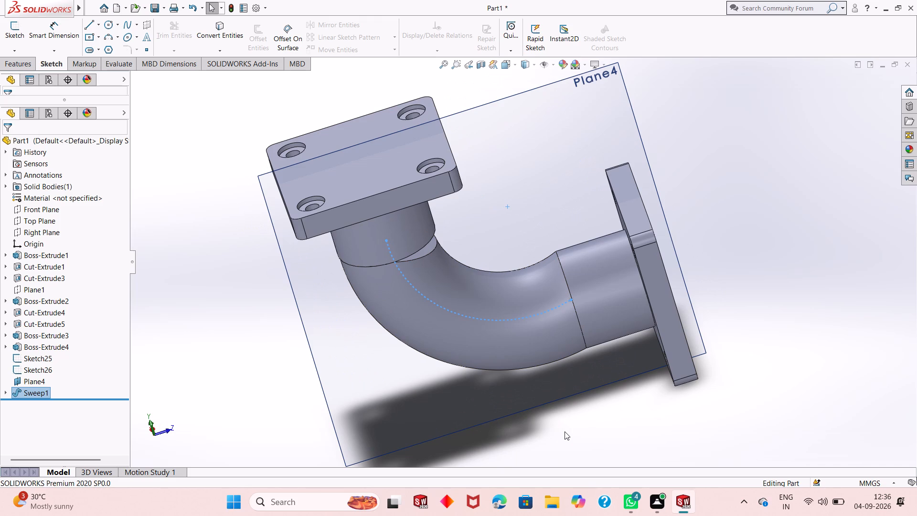
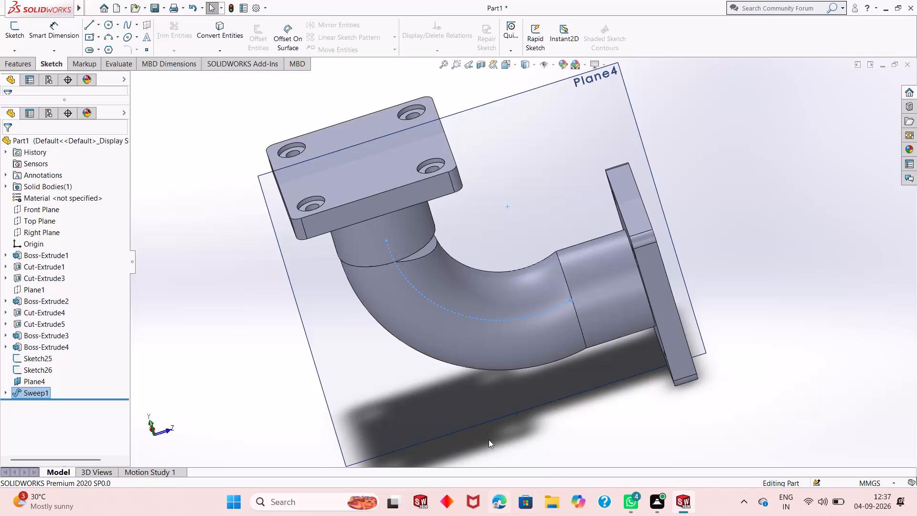
Check the swept pipe where it meets the two cylindrical bosses, and undo the sweep along the connecting arc.
middle_drag(408, 383, 401, 343)
middle_drag(401, 343, 400, 317)
middle_drag(400, 317, 408, 201)
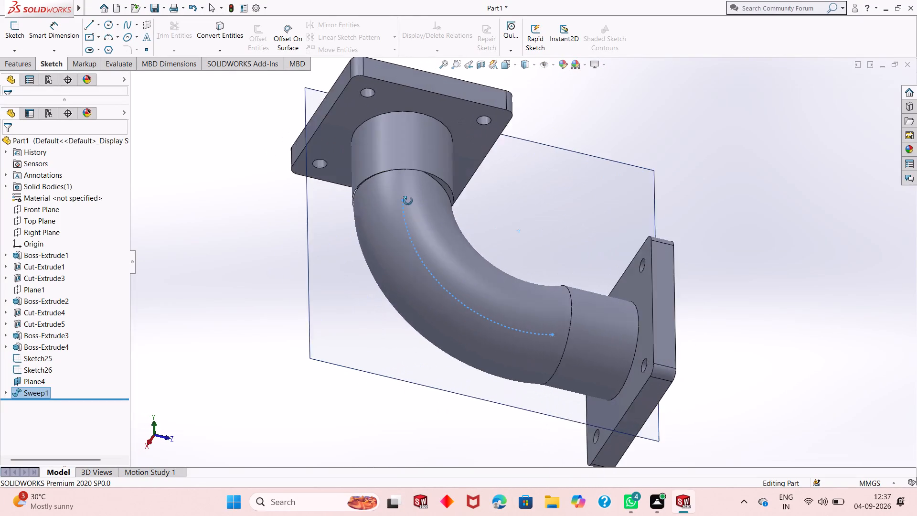
middle_drag(408, 201, 441, 216)
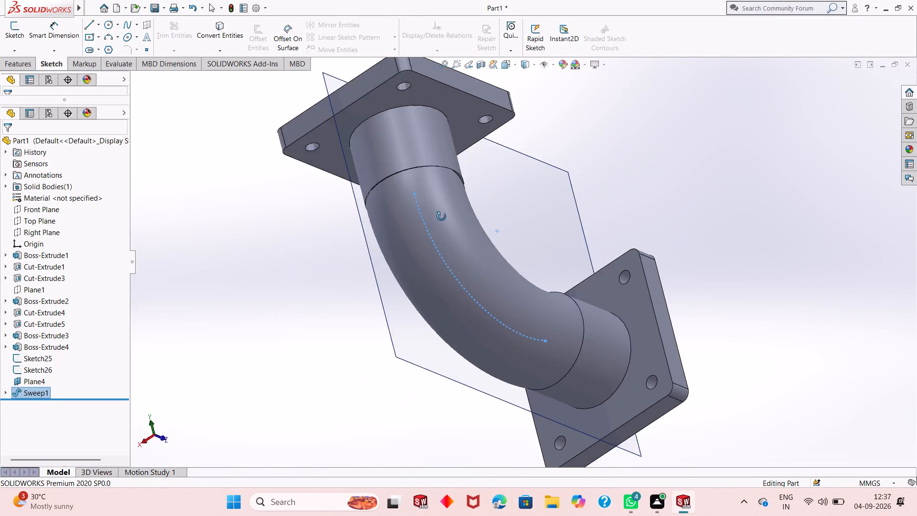
middle_drag(441, 216, 440, 366)
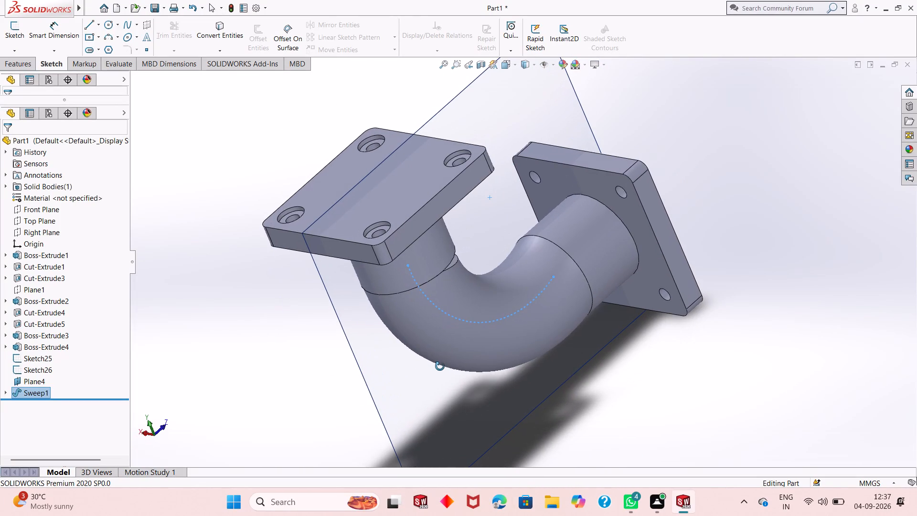
middle_drag(440, 366, 400, 349)
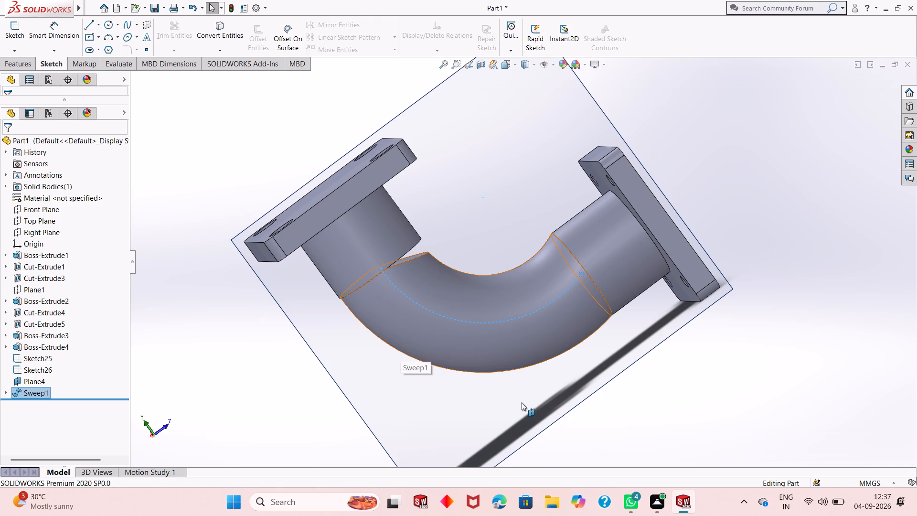
key(ctrl+z)
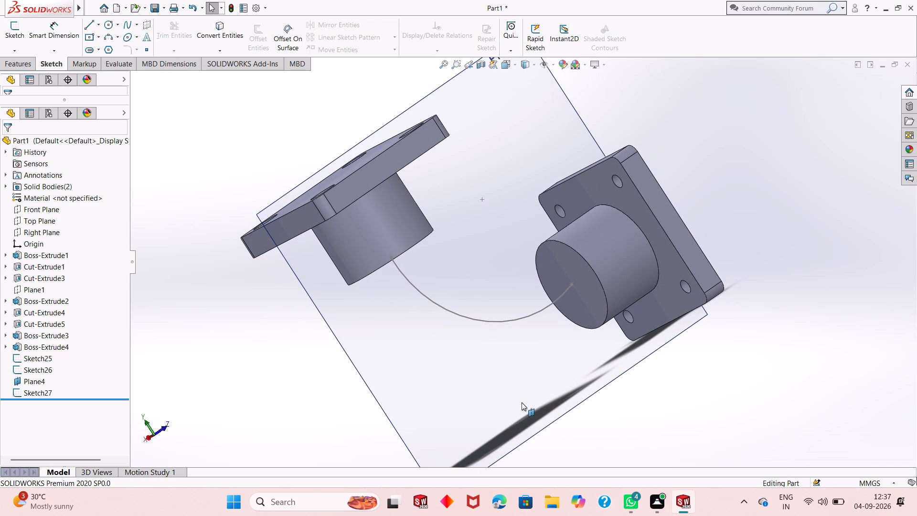
middle_drag(561, 385, 488, 395)
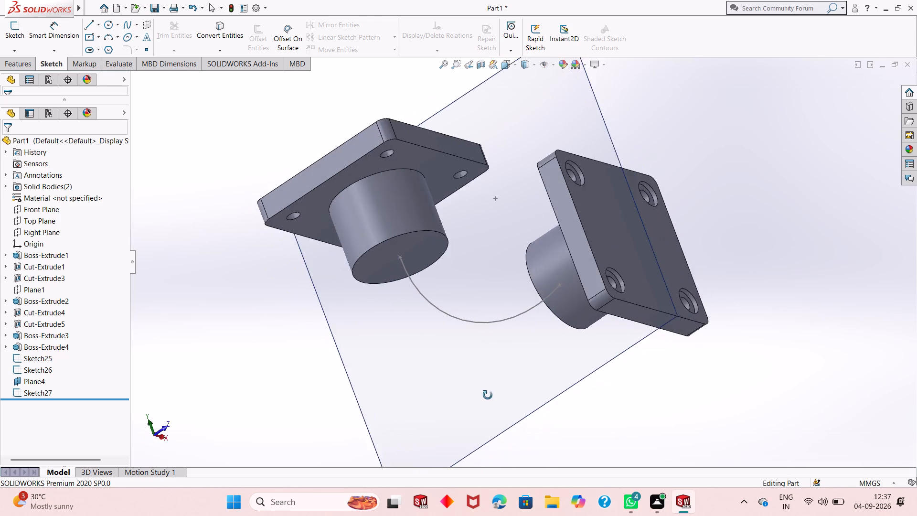
middle_drag(488, 395, 534, 461)
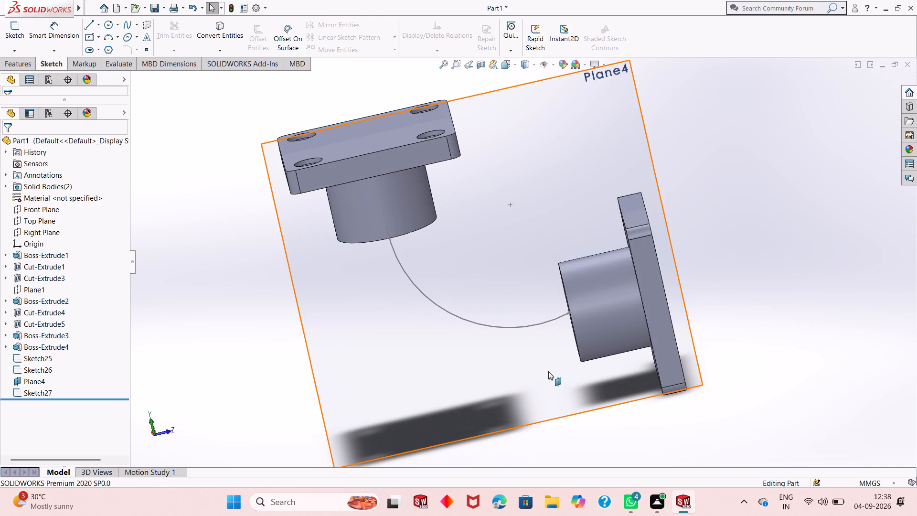
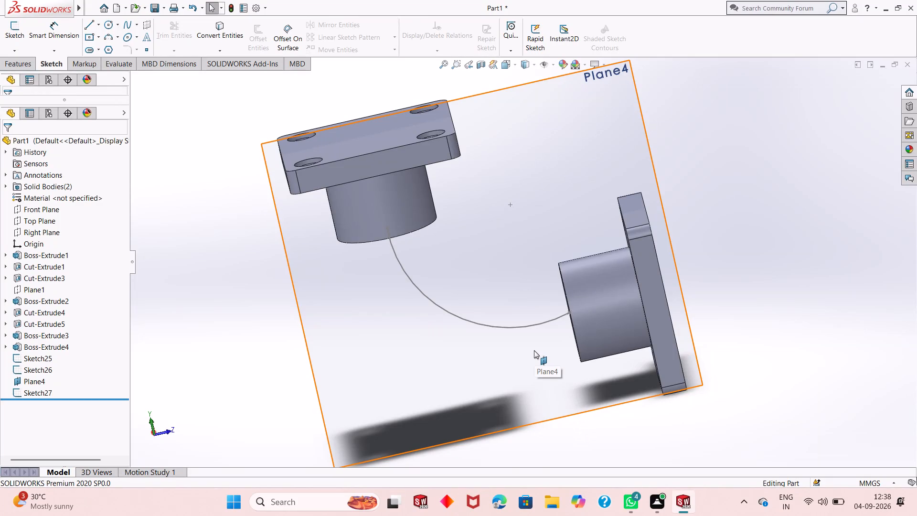
Inspect the connecting arc between the two bosses and undo the exit from its sketch to reopen it for editing.
middle_drag(560, 354, 450, 384)
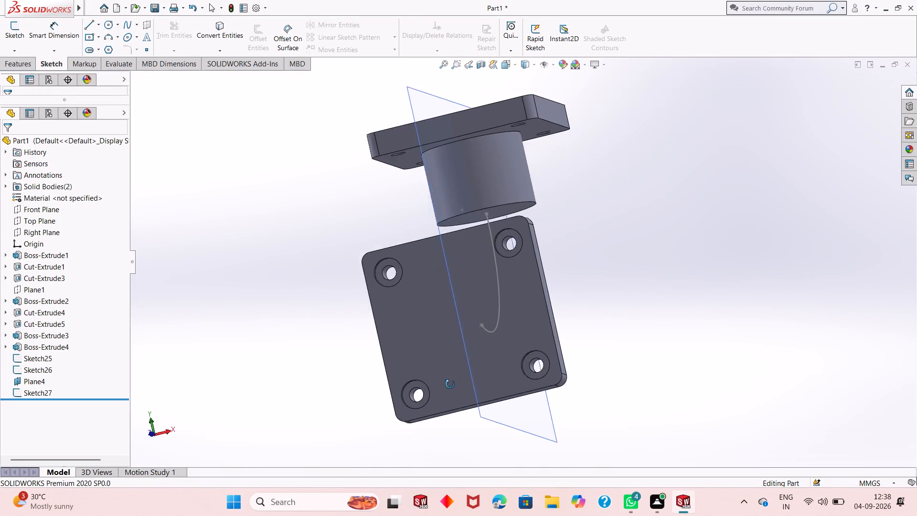
middle_drag(450, 384, 499, 348)
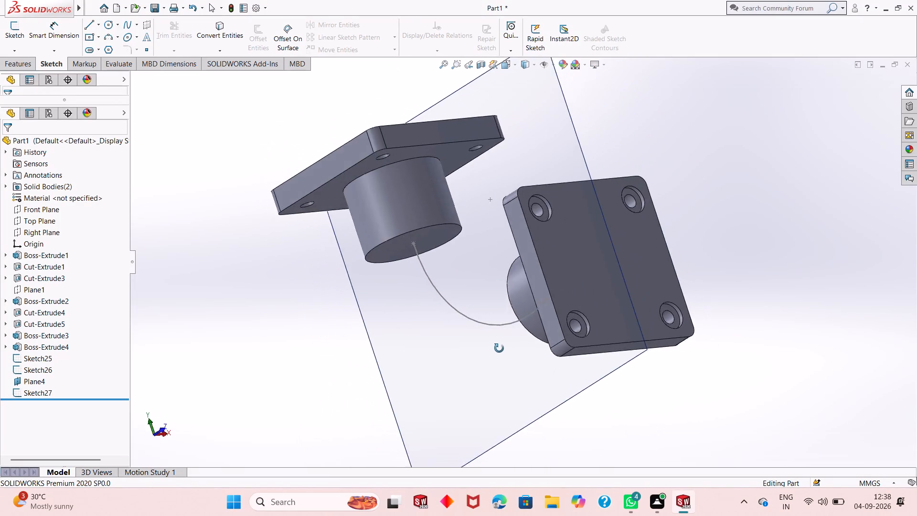
middle_drag(499, 348, 644, 334)
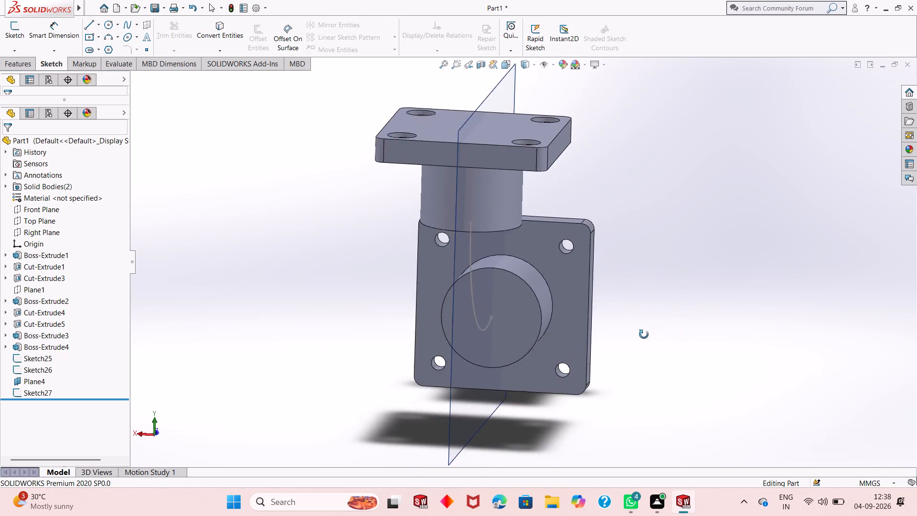
middle_drag(644, 334, 658, 310)
middle_drag(523, 306, 480, 319)
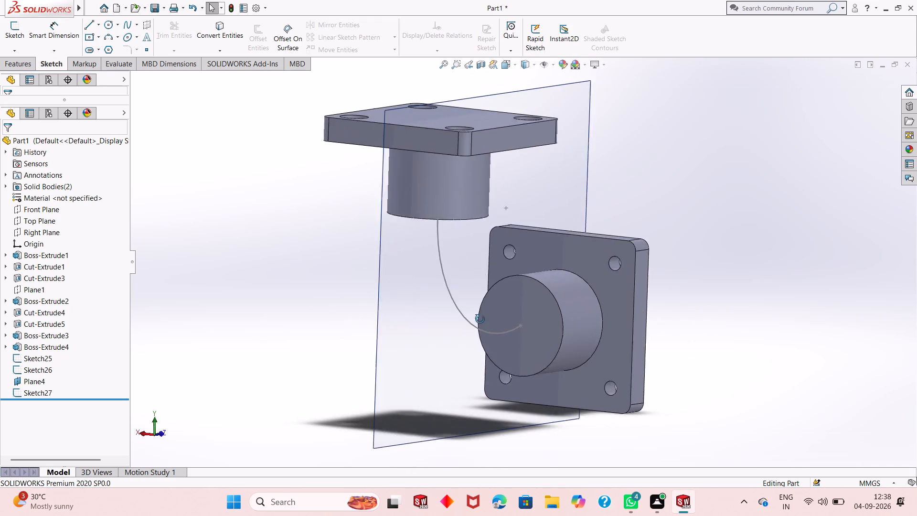
middle_drag(480, 319, 458, 326)
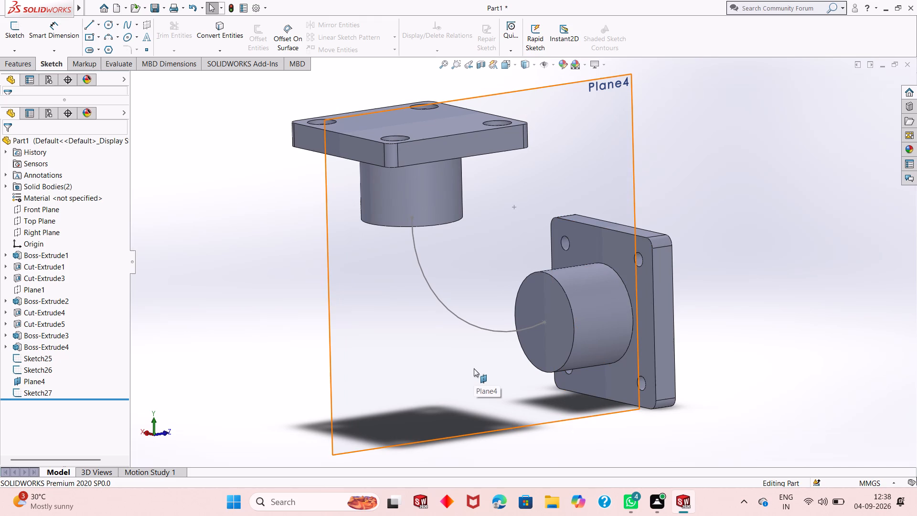
middle_drag(541, 344, 512, 354)
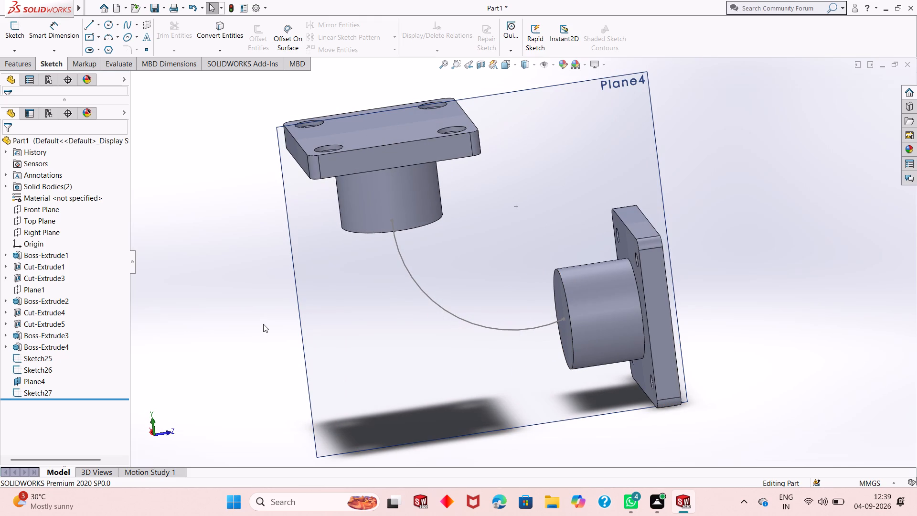
key(ctrl+z)
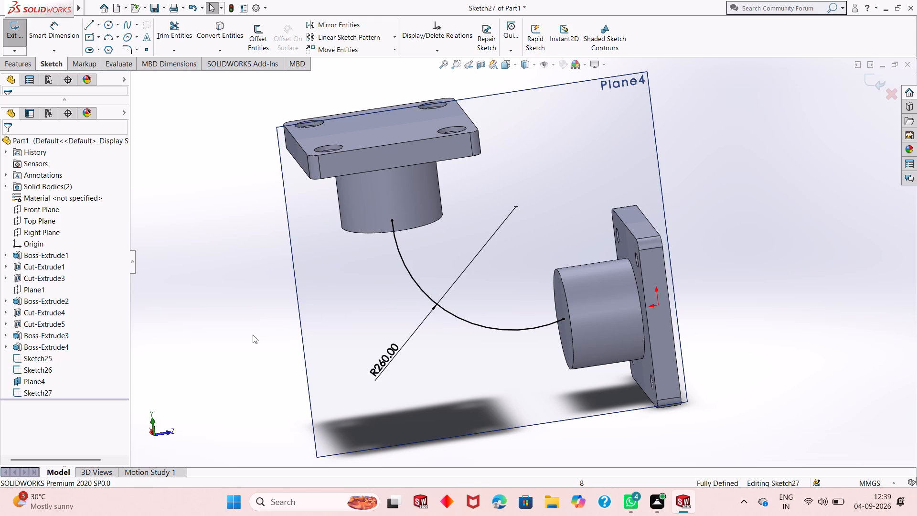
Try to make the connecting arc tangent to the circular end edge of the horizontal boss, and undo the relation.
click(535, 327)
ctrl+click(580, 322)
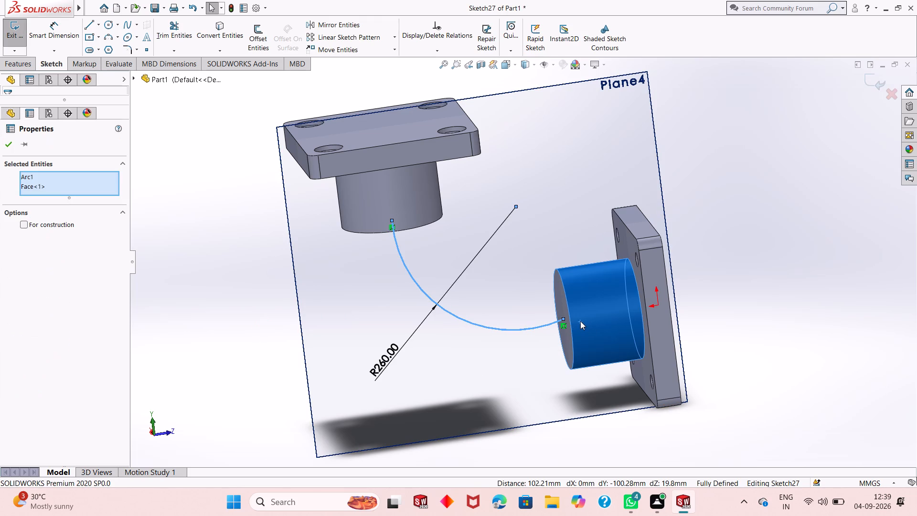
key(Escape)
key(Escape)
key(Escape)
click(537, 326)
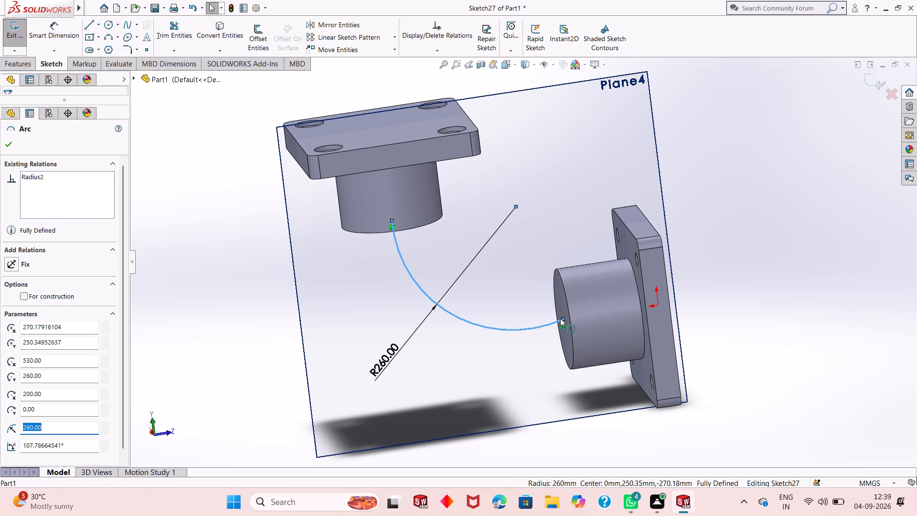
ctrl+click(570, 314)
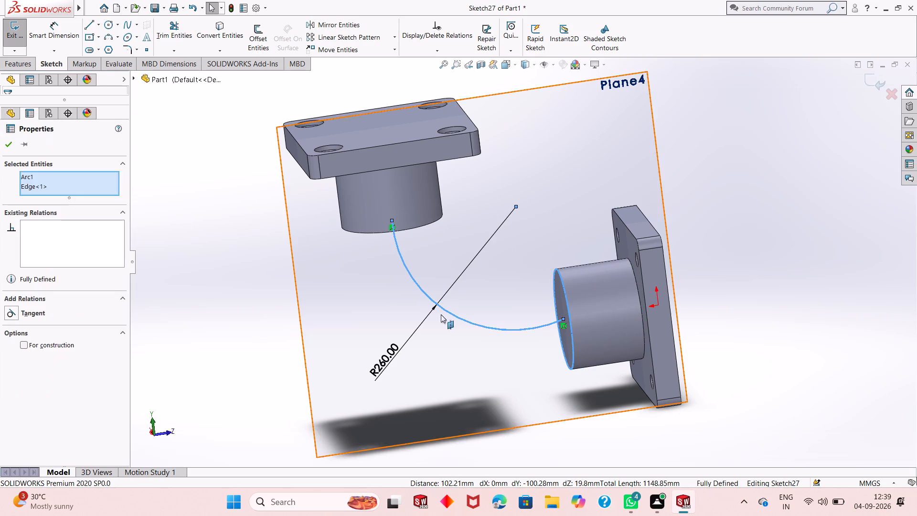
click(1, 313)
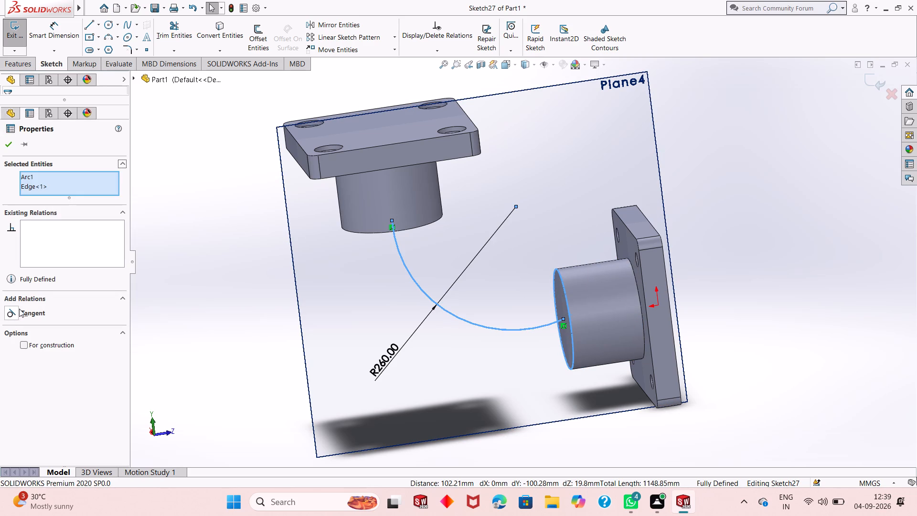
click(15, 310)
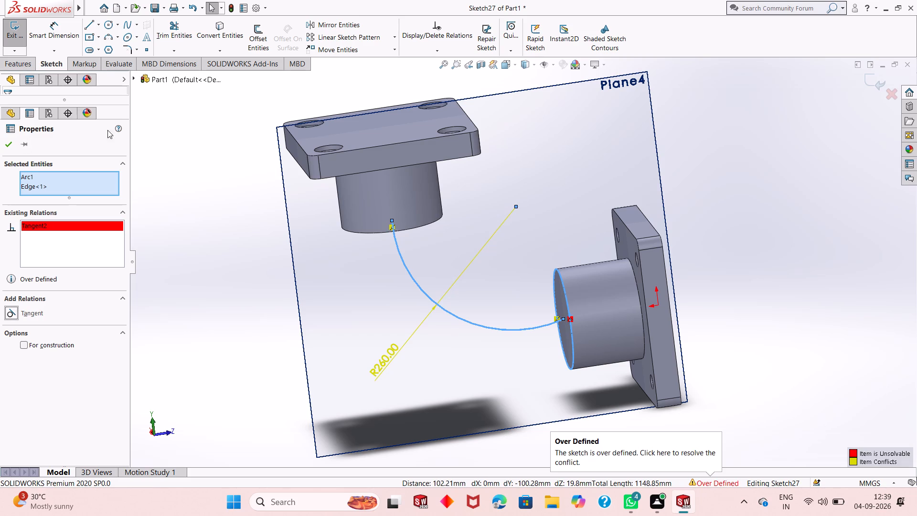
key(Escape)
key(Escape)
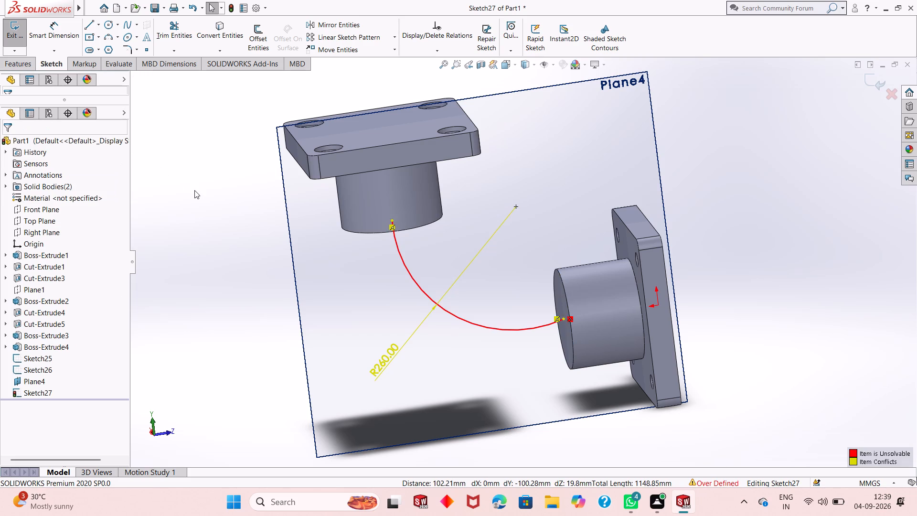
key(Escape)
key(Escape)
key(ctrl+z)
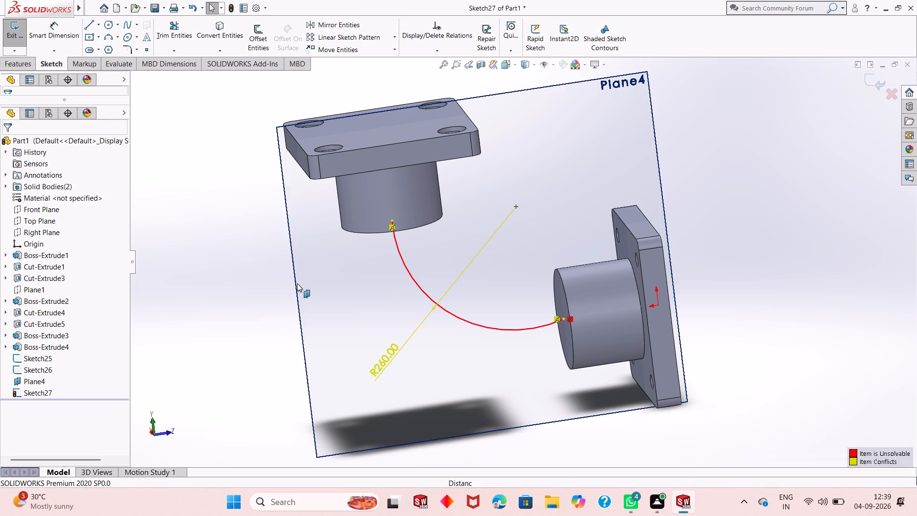
Delete the 260 mm radius dimension from the connecting arc.
right_click(380, 358)
click(417, 386)
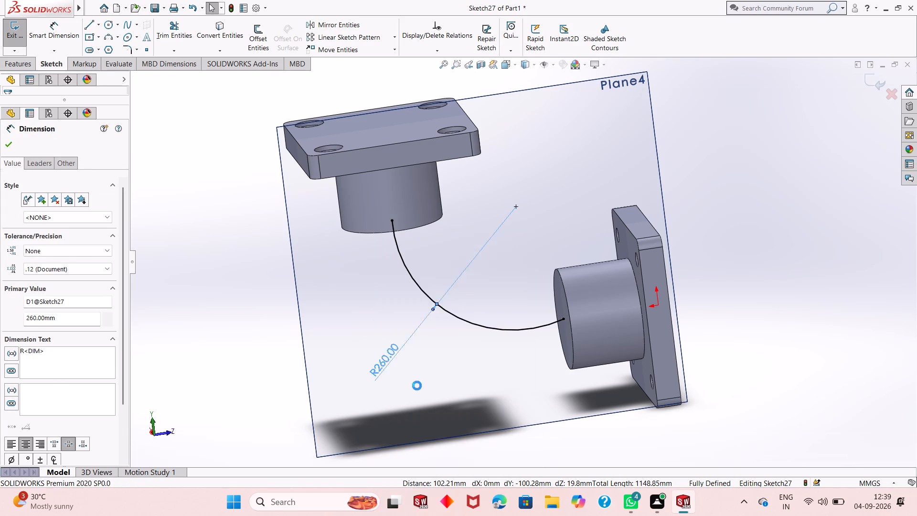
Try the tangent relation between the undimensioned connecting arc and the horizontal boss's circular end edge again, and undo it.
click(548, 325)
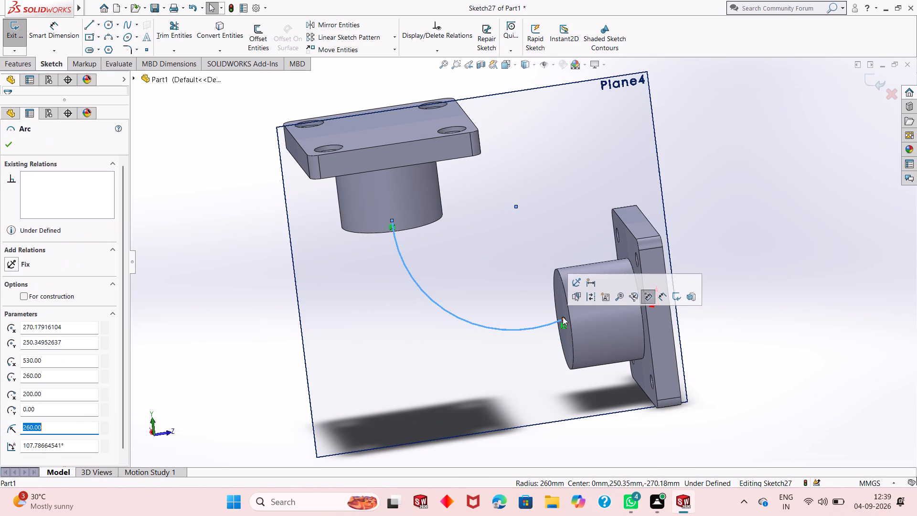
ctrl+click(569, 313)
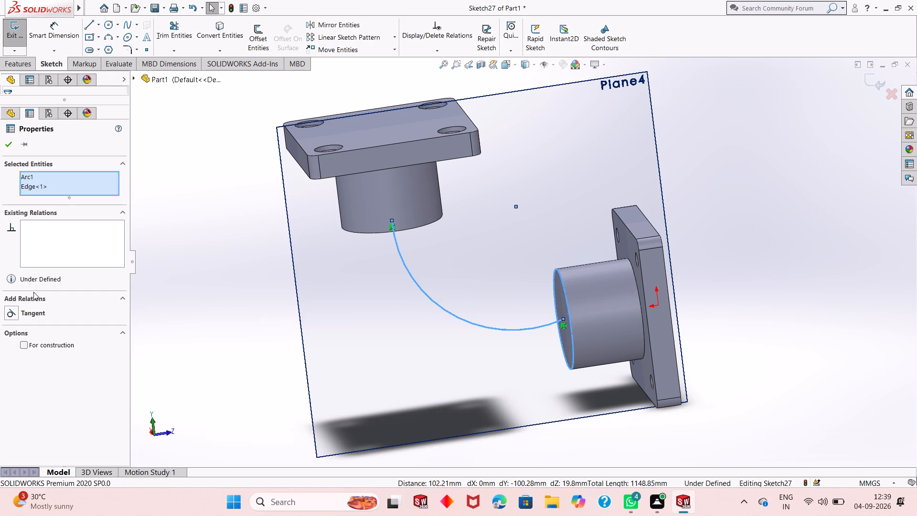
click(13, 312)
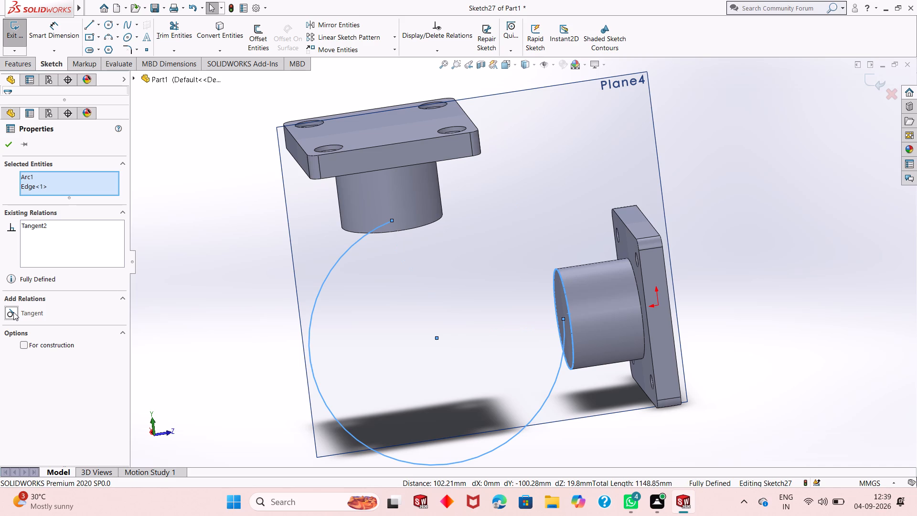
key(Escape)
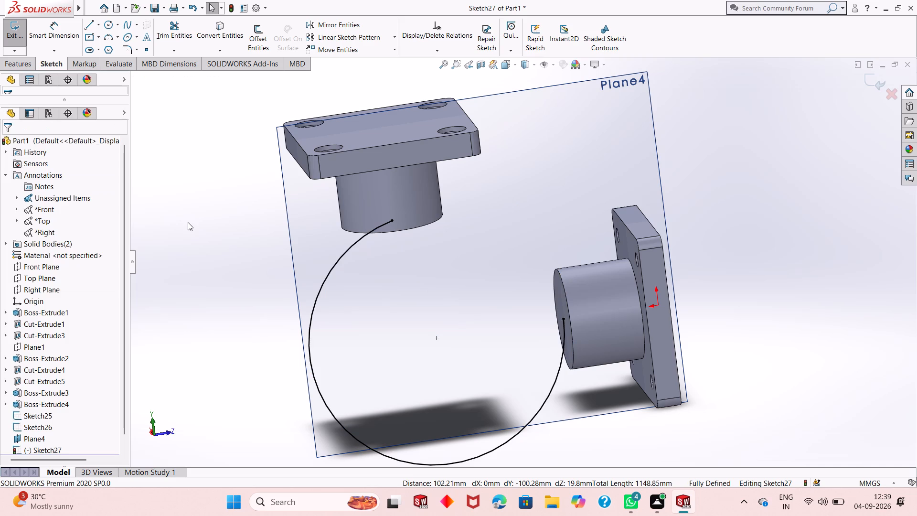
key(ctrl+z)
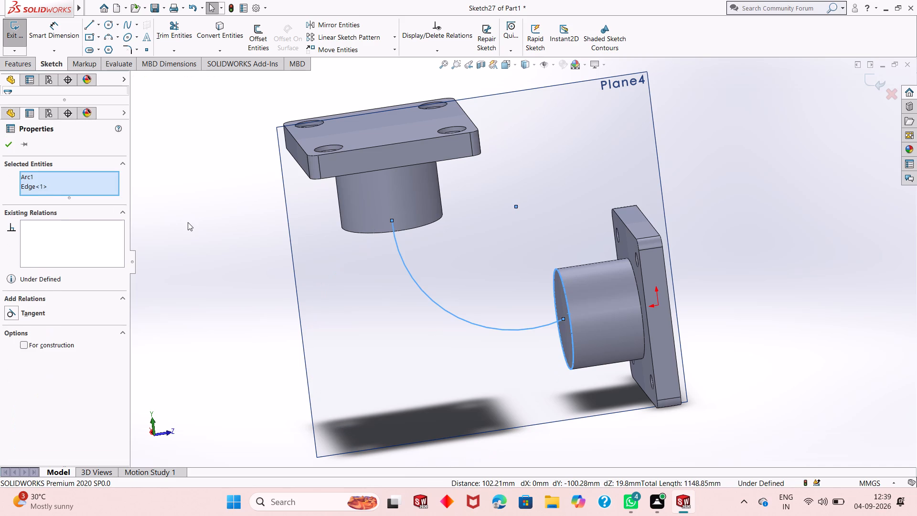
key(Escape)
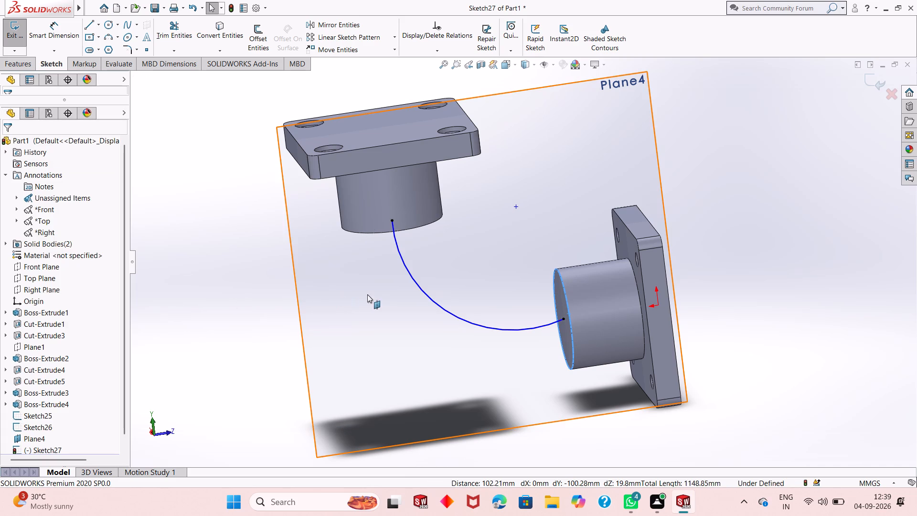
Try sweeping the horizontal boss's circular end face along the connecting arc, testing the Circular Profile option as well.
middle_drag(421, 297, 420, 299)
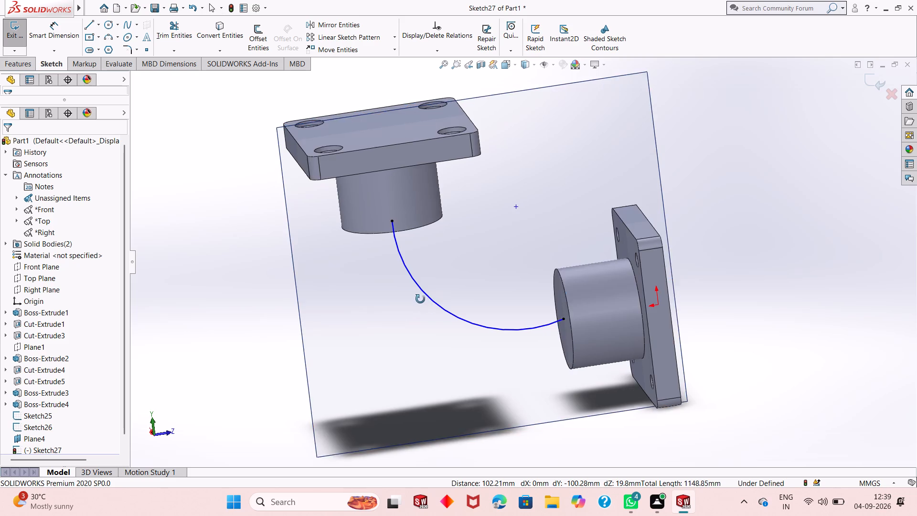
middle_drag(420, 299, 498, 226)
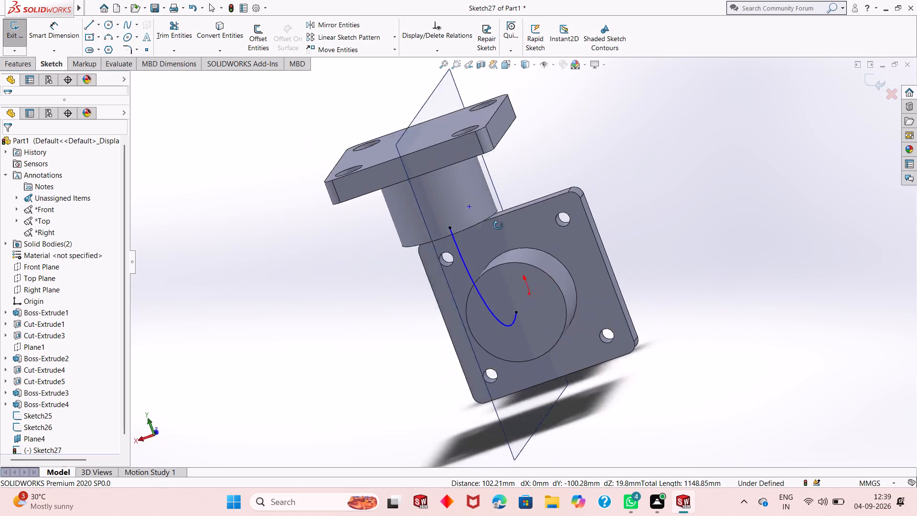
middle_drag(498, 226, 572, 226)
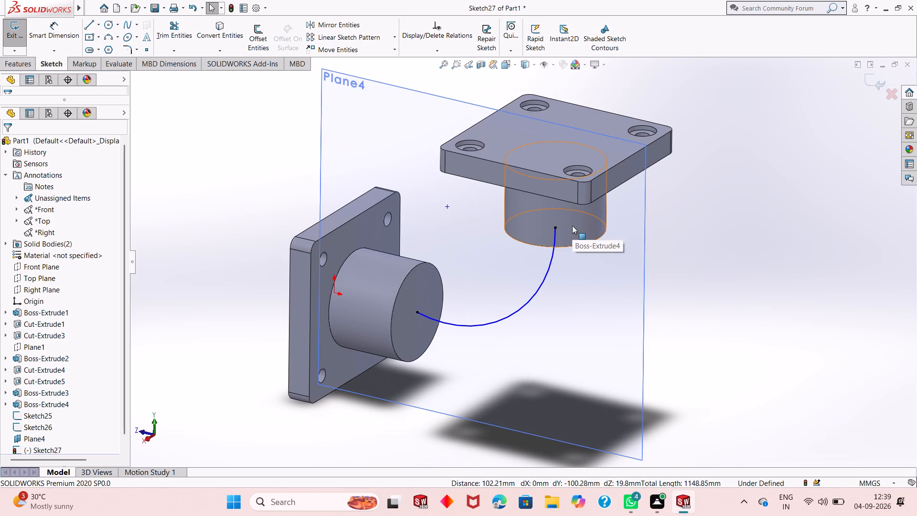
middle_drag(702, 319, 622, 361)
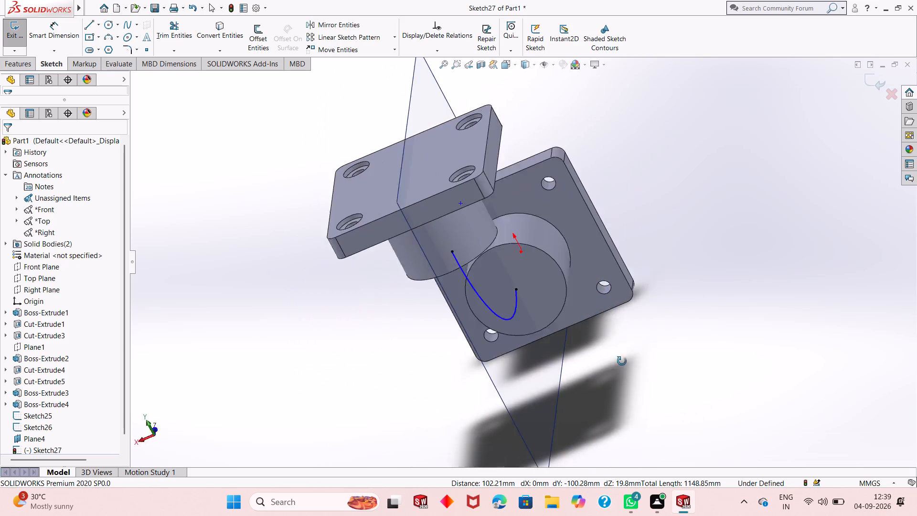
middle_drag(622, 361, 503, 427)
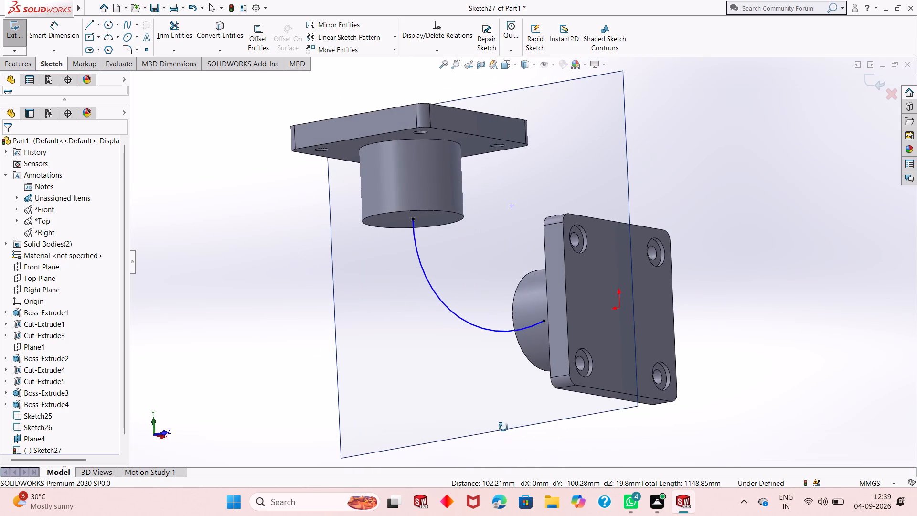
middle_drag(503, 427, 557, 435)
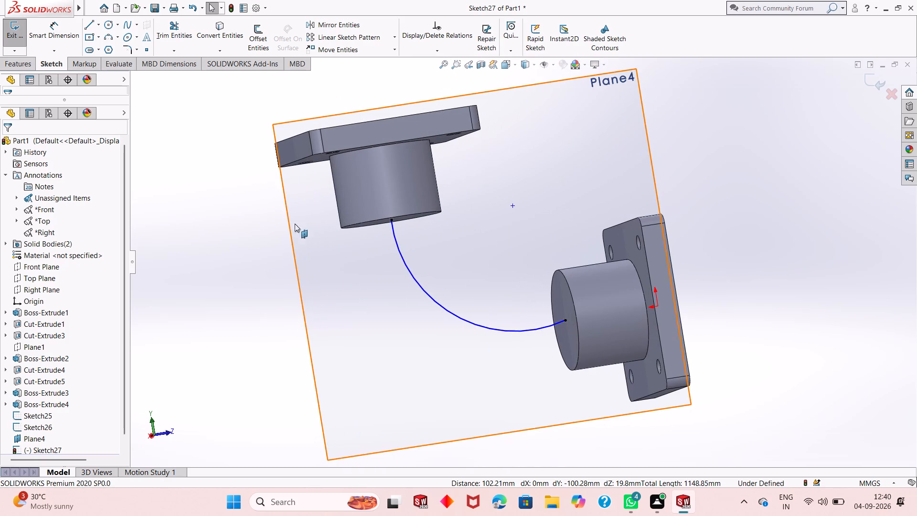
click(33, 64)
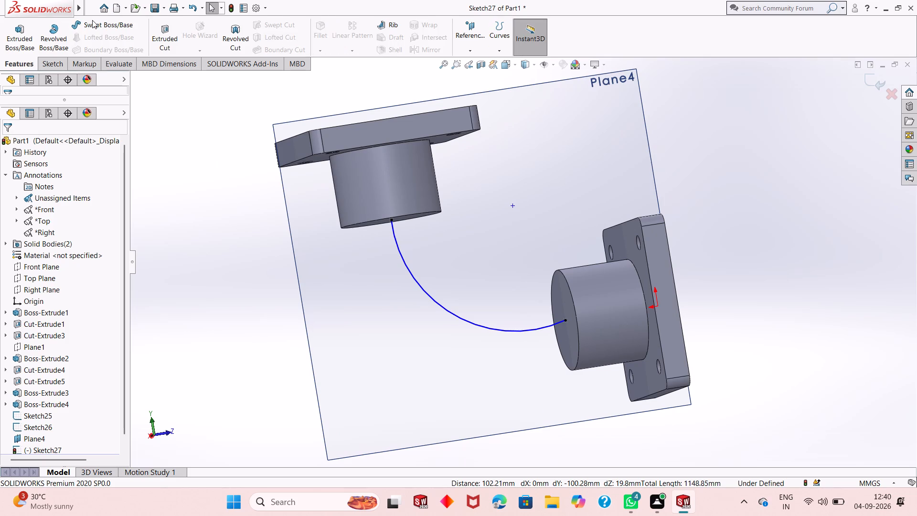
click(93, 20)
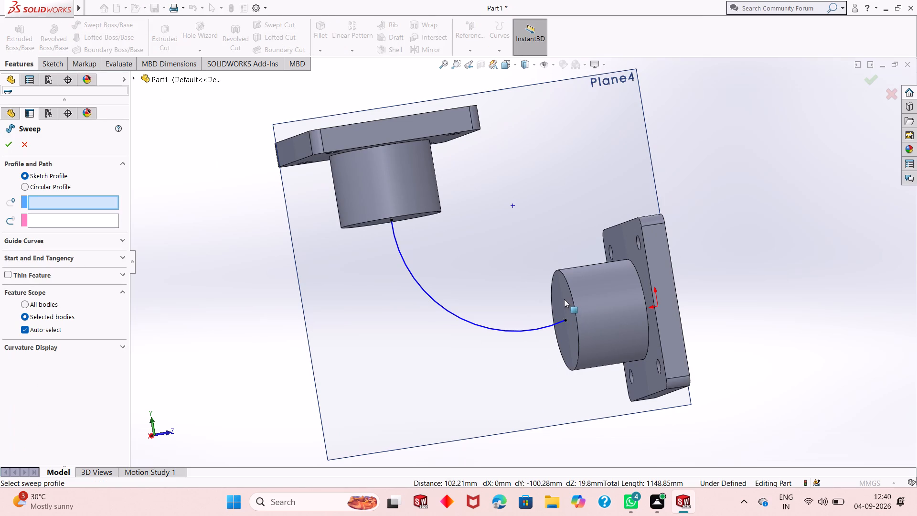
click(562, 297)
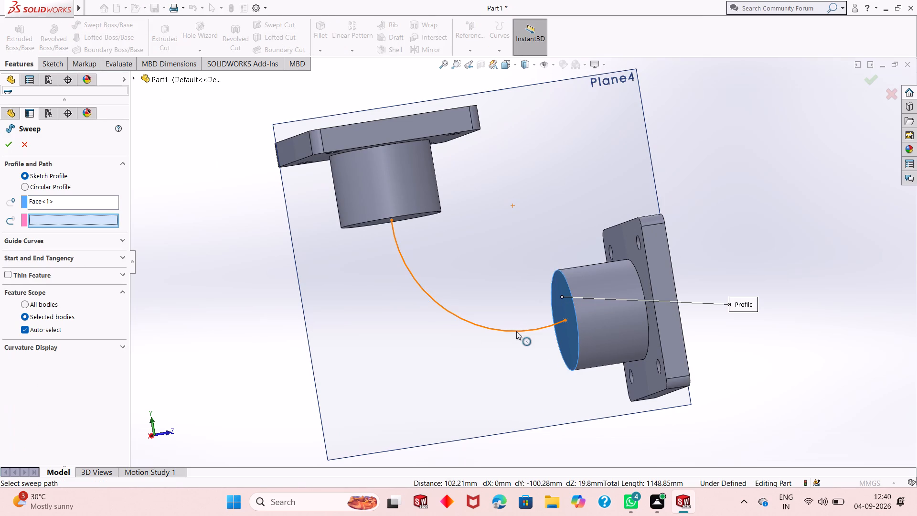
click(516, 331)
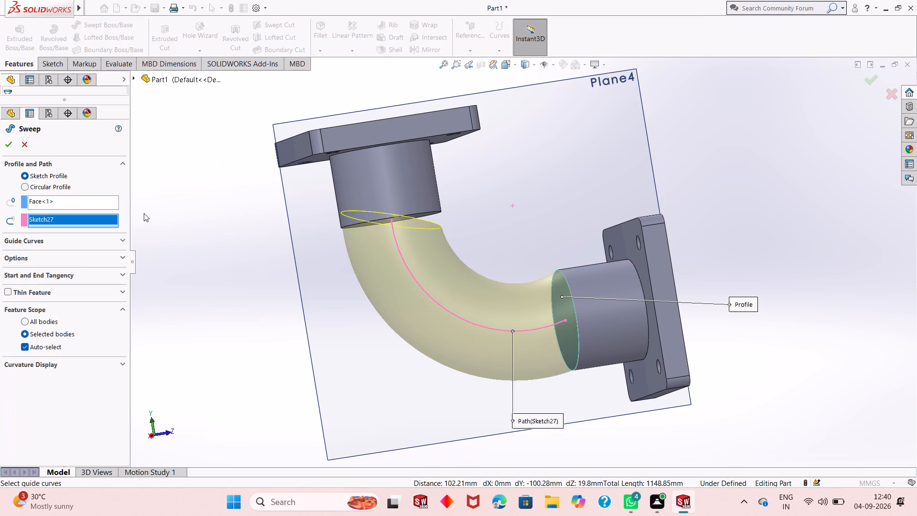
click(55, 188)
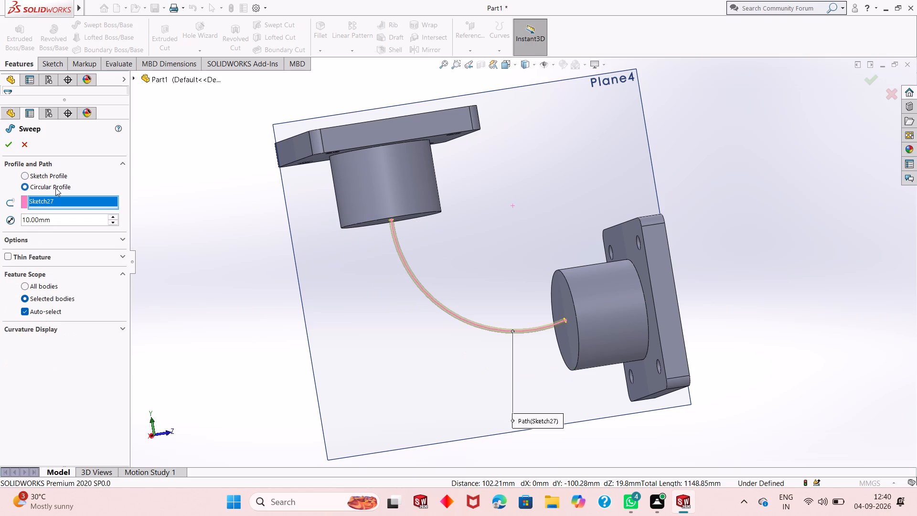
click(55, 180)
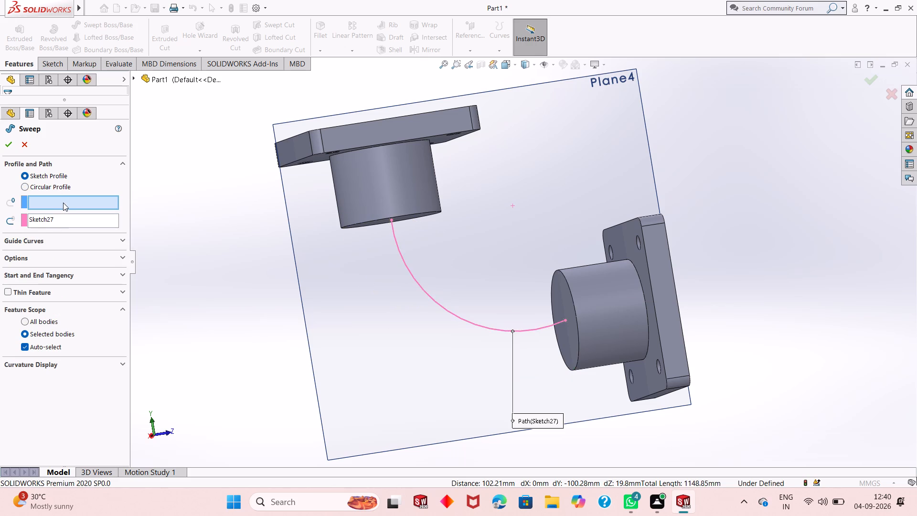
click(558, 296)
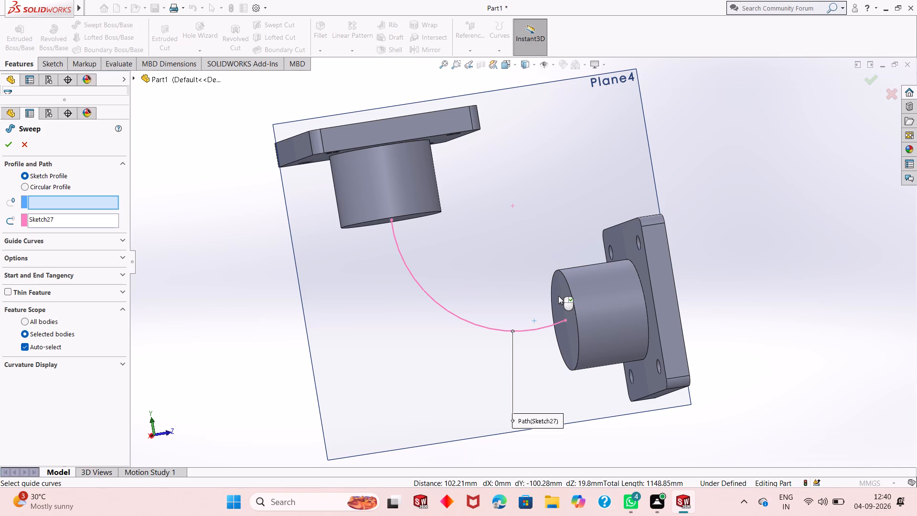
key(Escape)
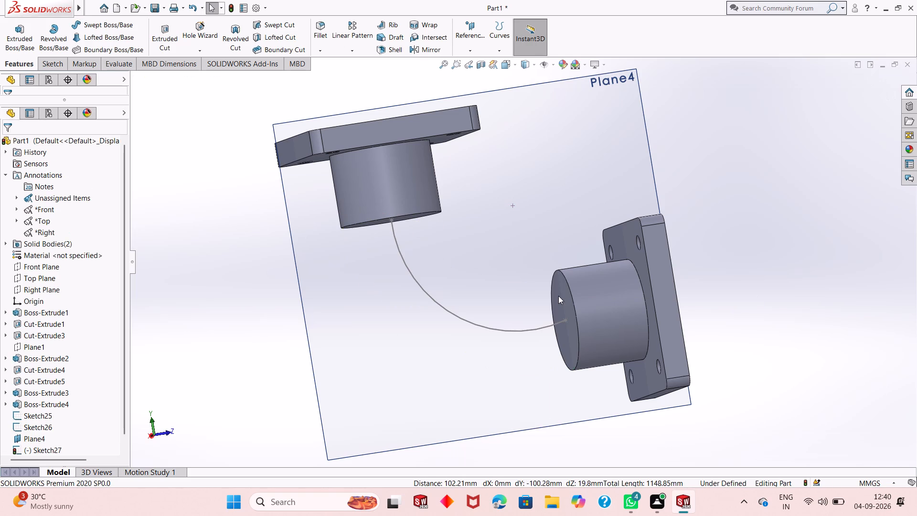
Reopen the connecting arc's sketch and add a radius dimension to the arc, trying a value of 200 mm.
drag(513, 328, 504, 331)
click(504, 331)
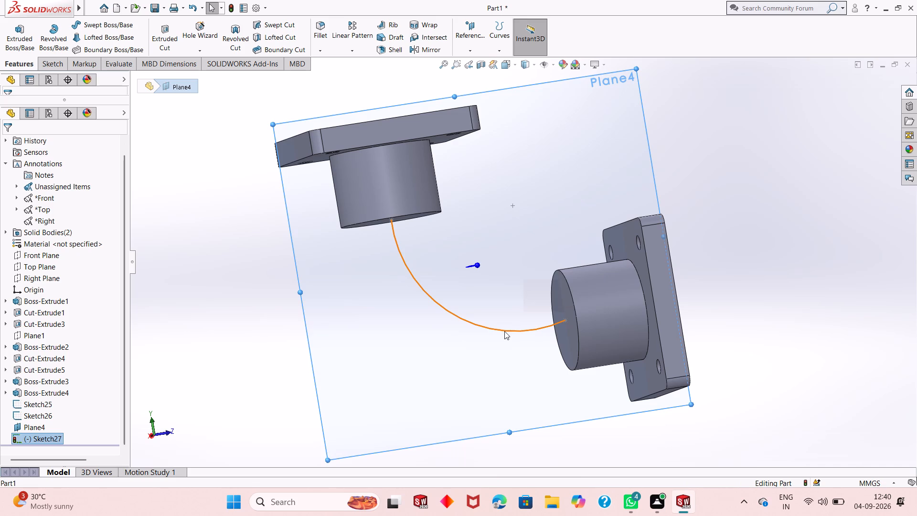
click(533, 288)
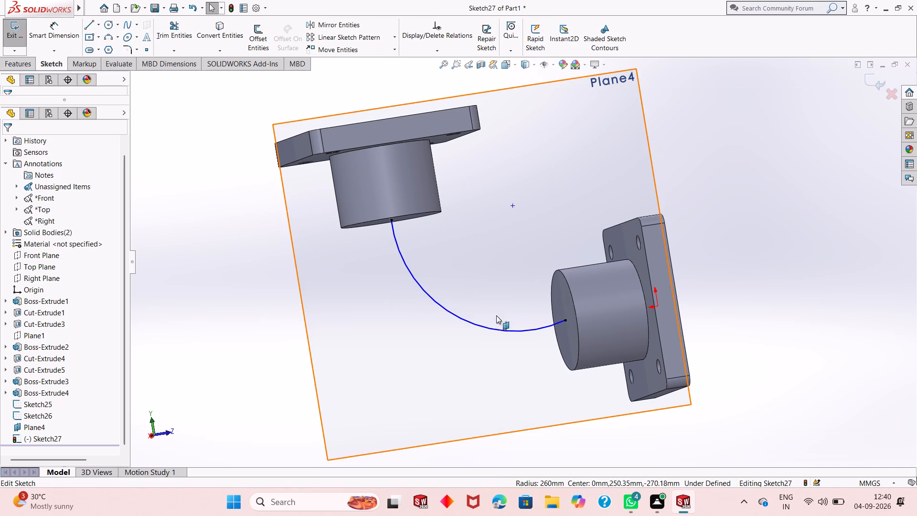
click(35, 25)
click(422, 286)
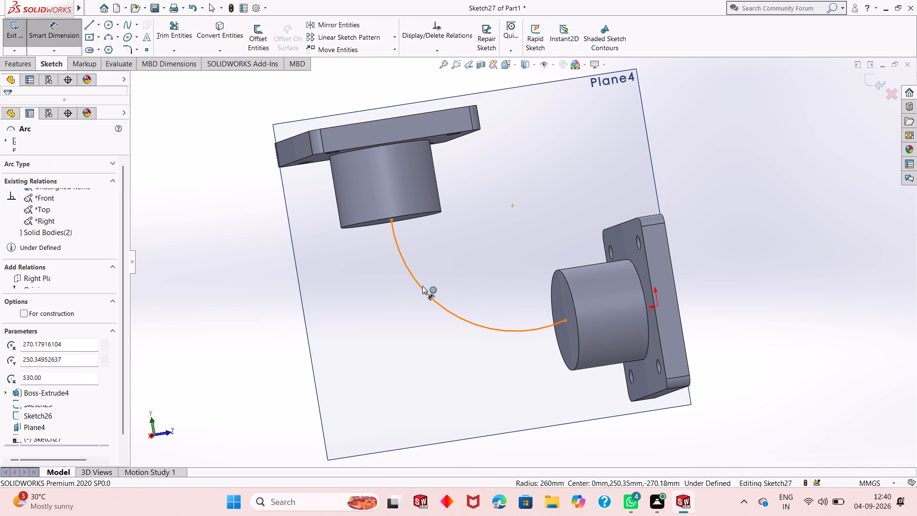
click(401, 348)
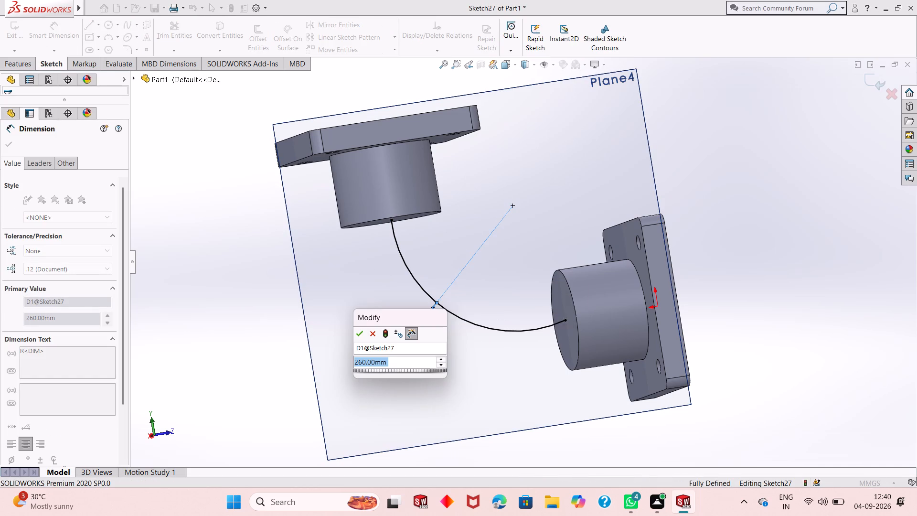
text(200)
key(Return)
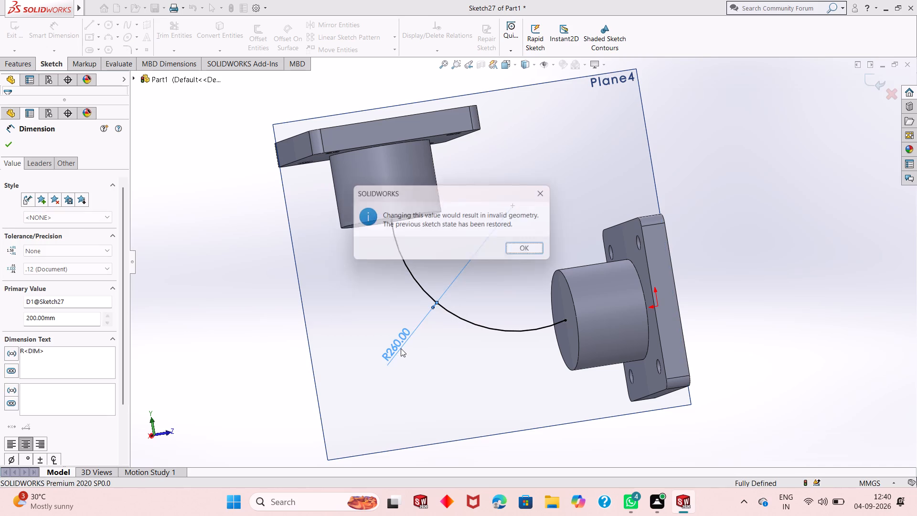
click(531, 252)
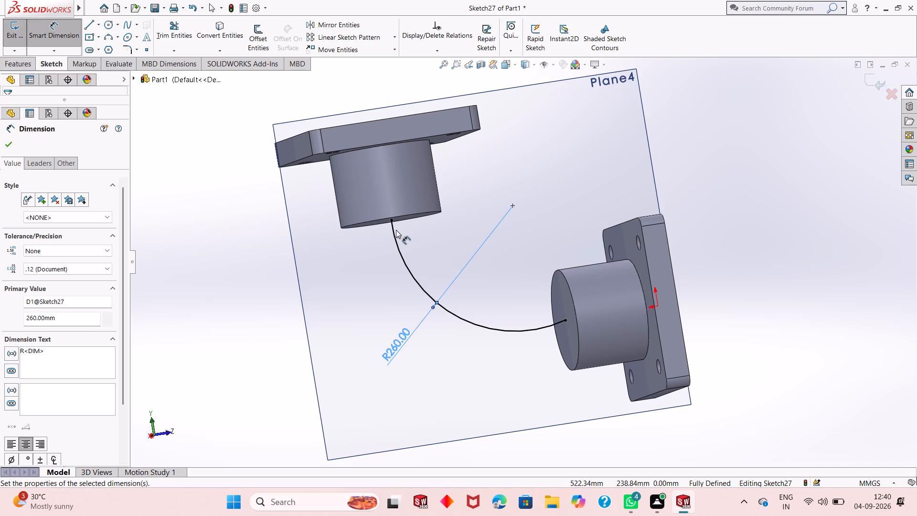
click(11, 145)
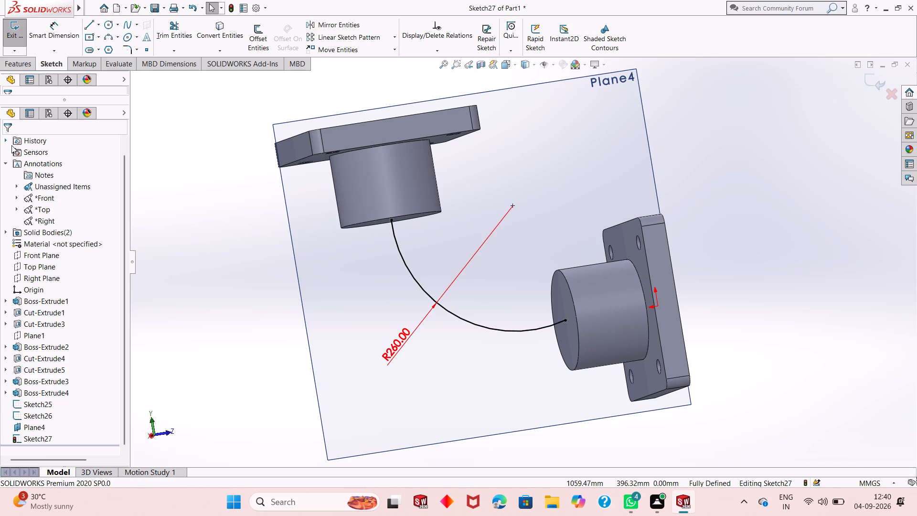
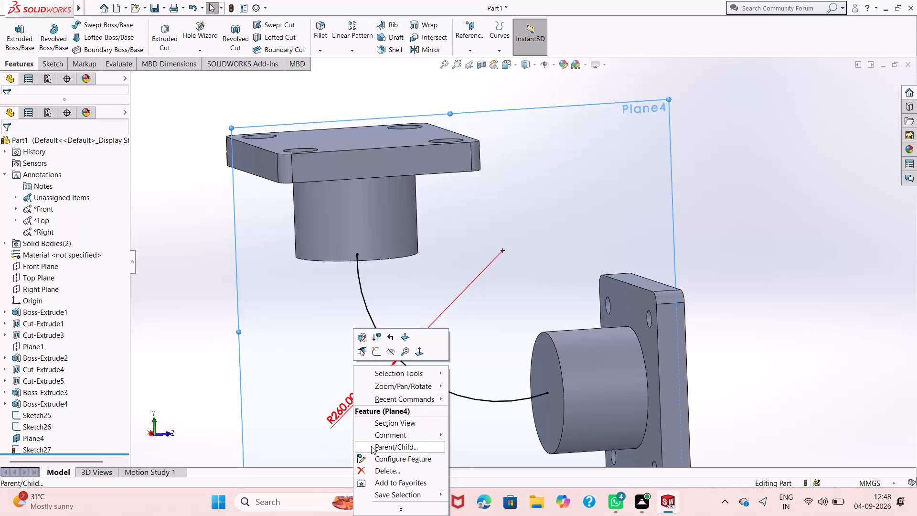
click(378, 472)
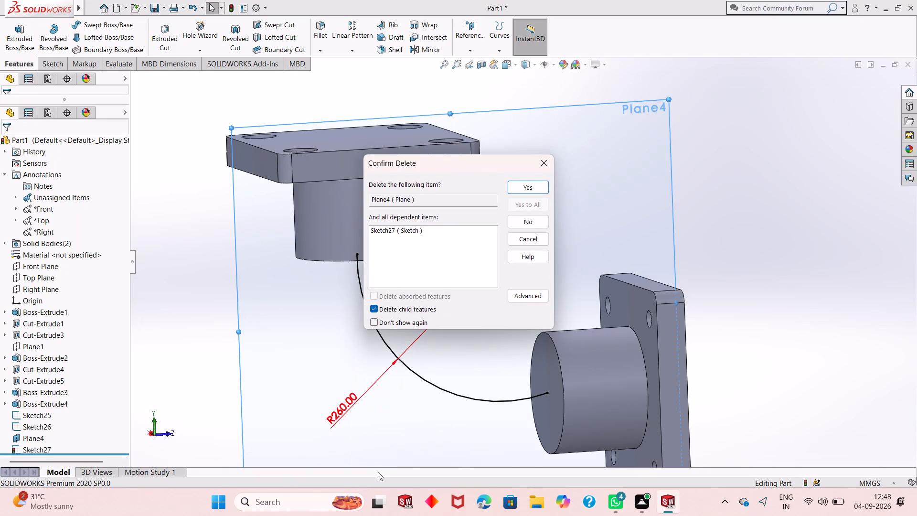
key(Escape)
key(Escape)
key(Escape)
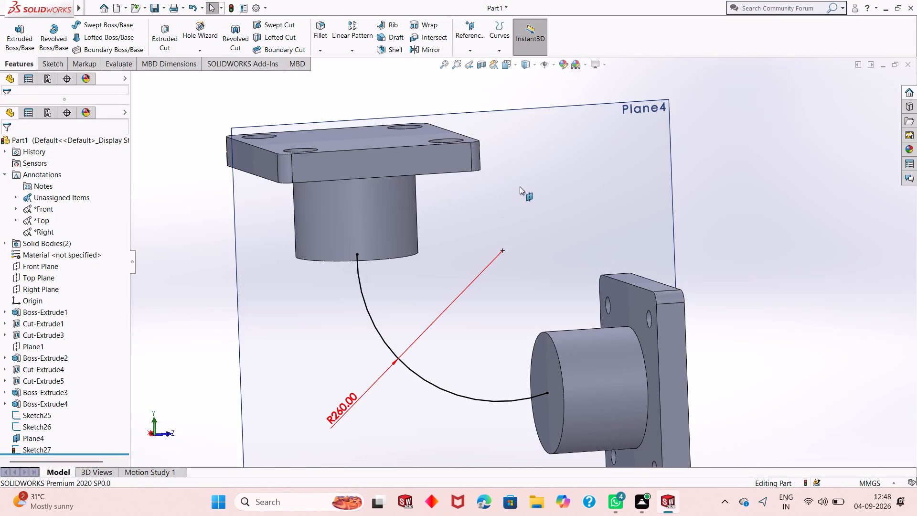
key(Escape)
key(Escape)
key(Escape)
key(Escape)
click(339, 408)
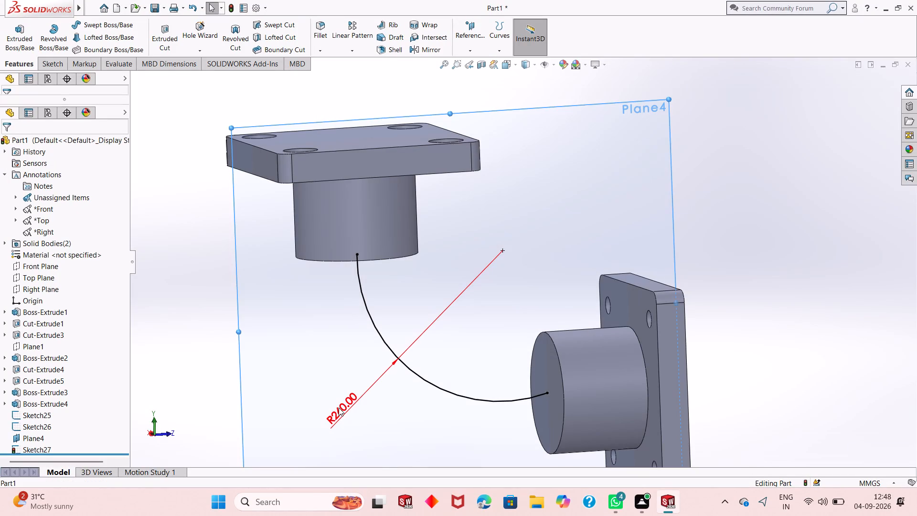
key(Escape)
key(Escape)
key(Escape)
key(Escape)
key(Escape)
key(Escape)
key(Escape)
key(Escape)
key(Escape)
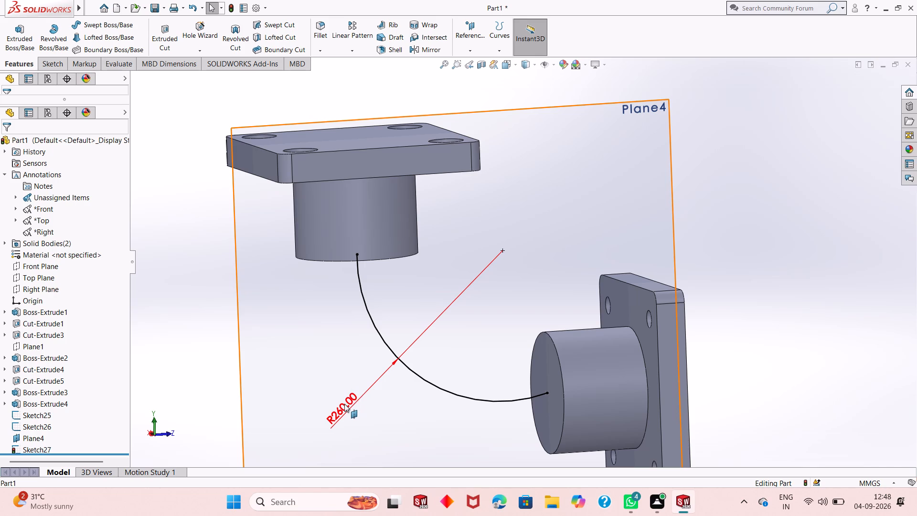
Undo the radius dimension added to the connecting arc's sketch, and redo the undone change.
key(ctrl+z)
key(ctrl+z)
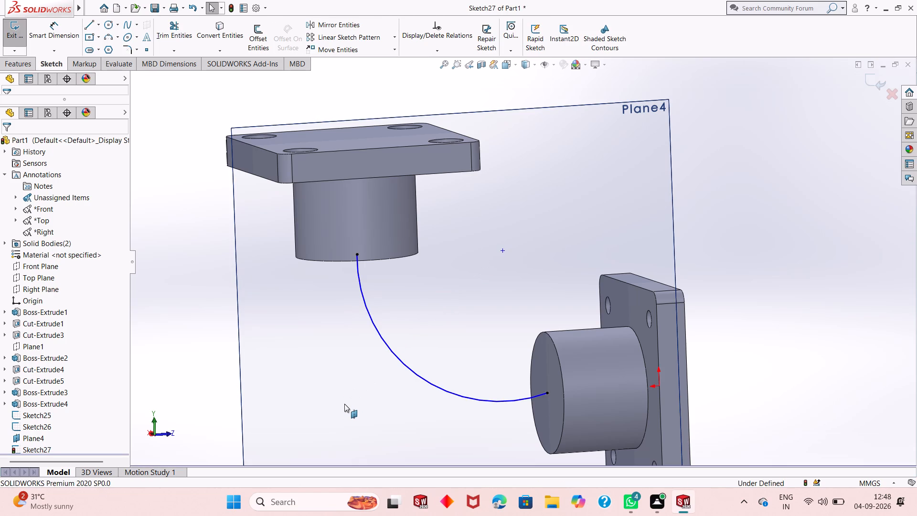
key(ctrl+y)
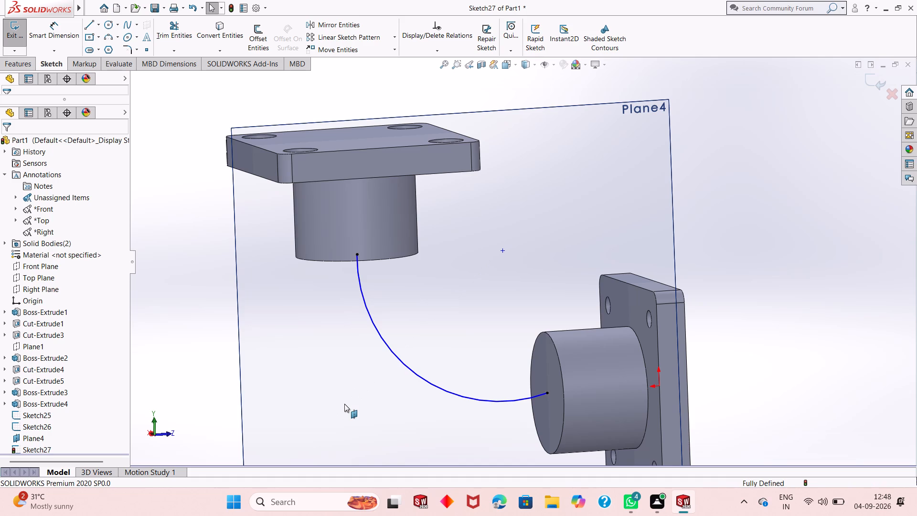
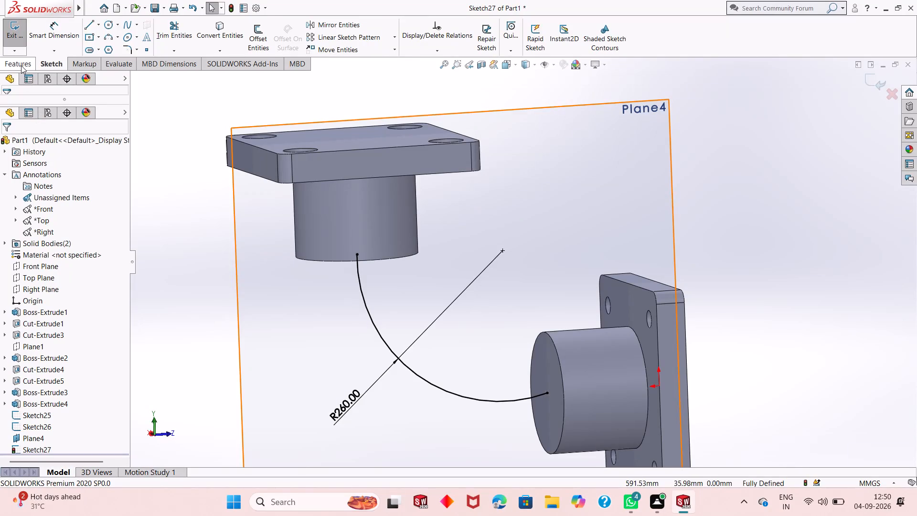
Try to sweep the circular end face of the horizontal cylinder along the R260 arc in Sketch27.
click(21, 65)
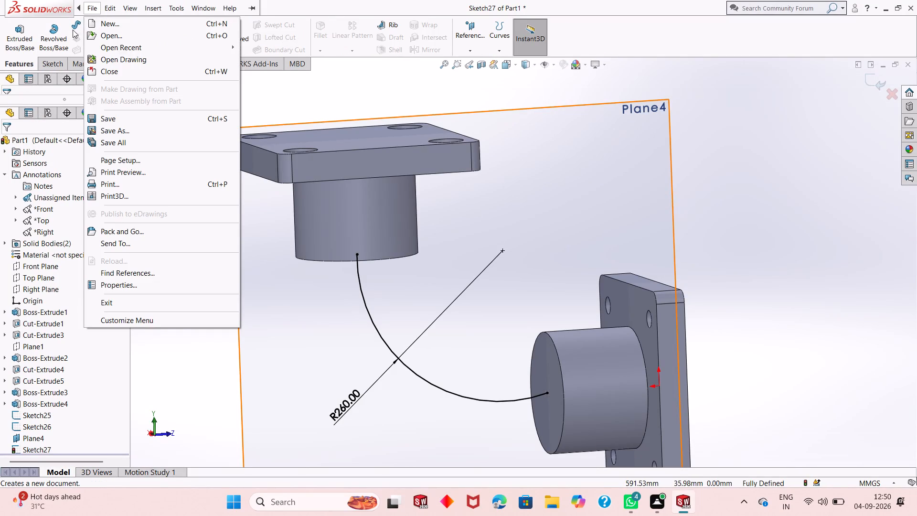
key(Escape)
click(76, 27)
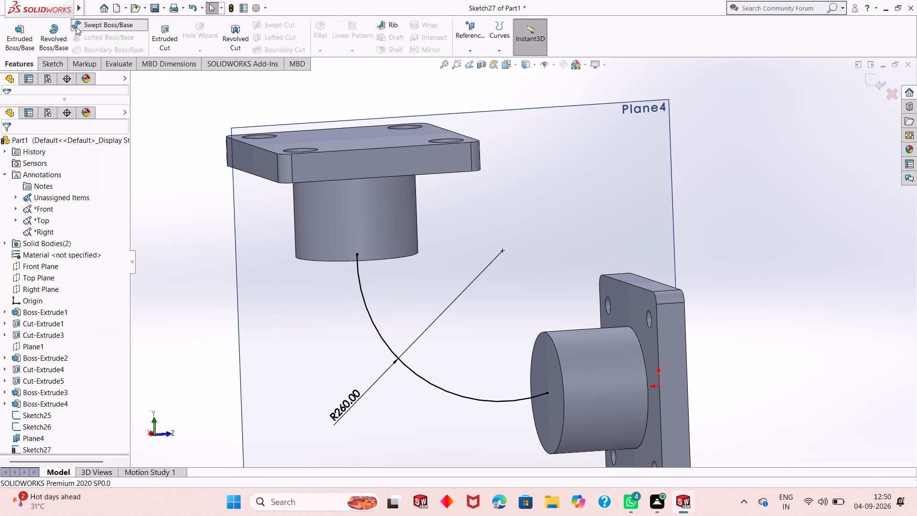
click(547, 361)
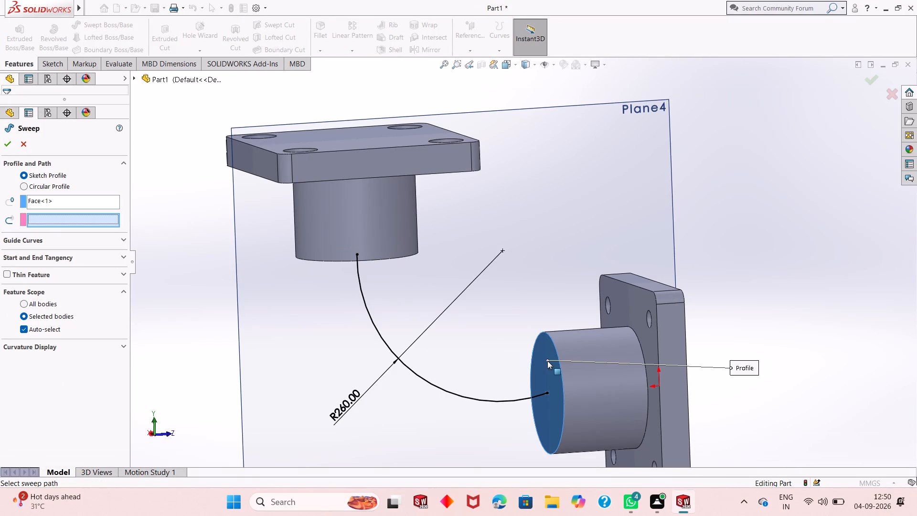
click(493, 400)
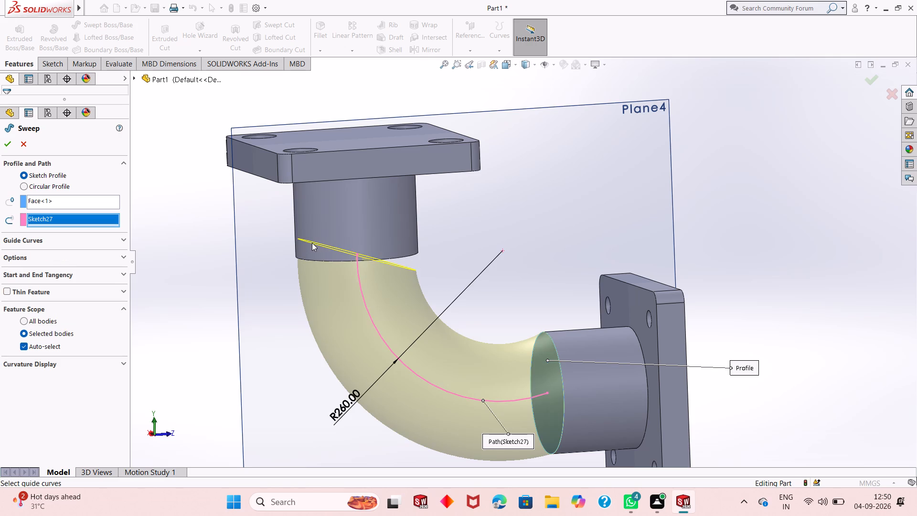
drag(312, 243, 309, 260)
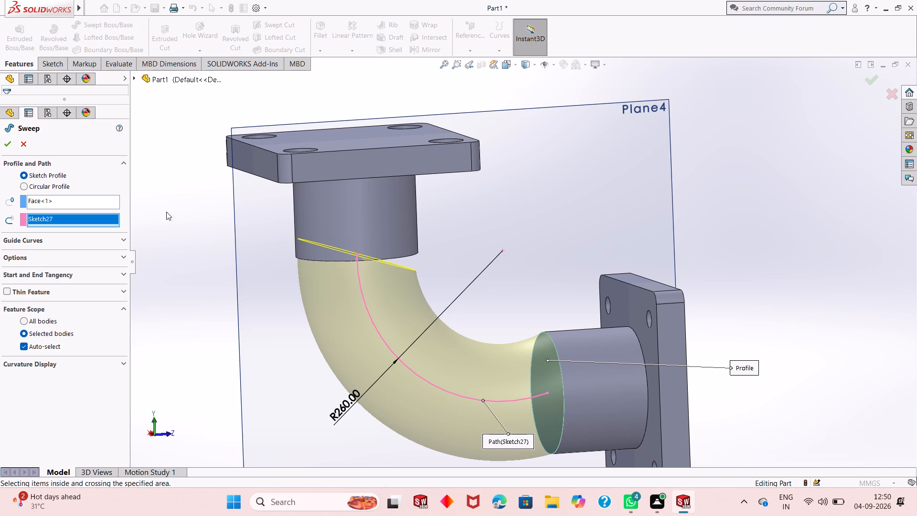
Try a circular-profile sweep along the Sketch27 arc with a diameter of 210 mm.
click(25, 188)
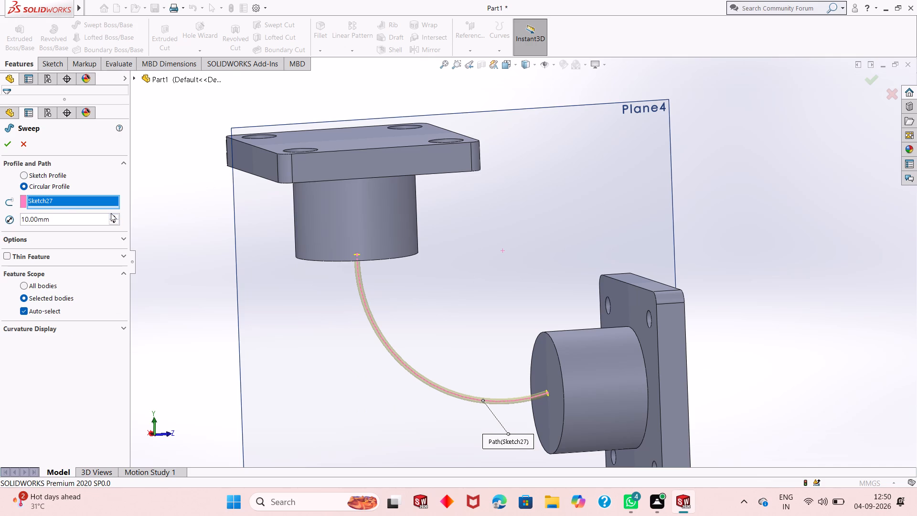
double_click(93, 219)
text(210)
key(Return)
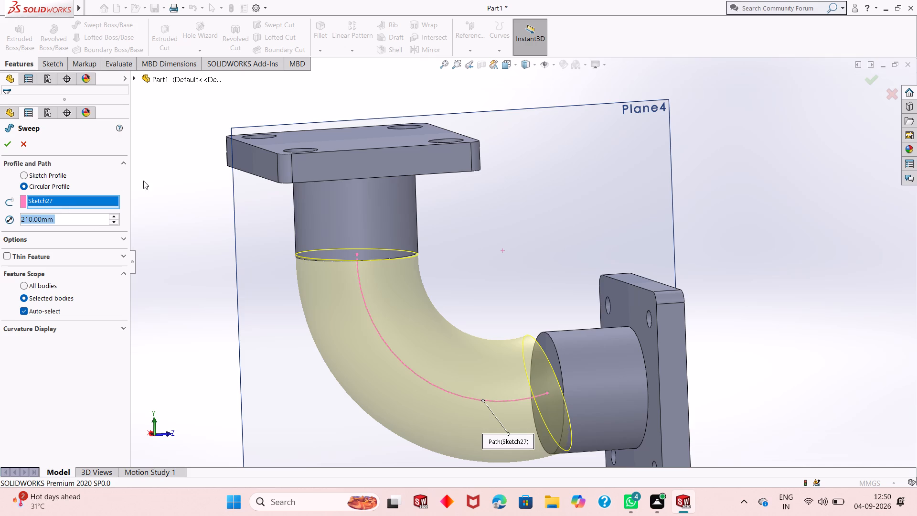
Examine from several angles how the swept bend preview meets both flanged cylinders.
middle_drag(317, 195, 319, 281)
middle_drag(380, 261, 390, 318)
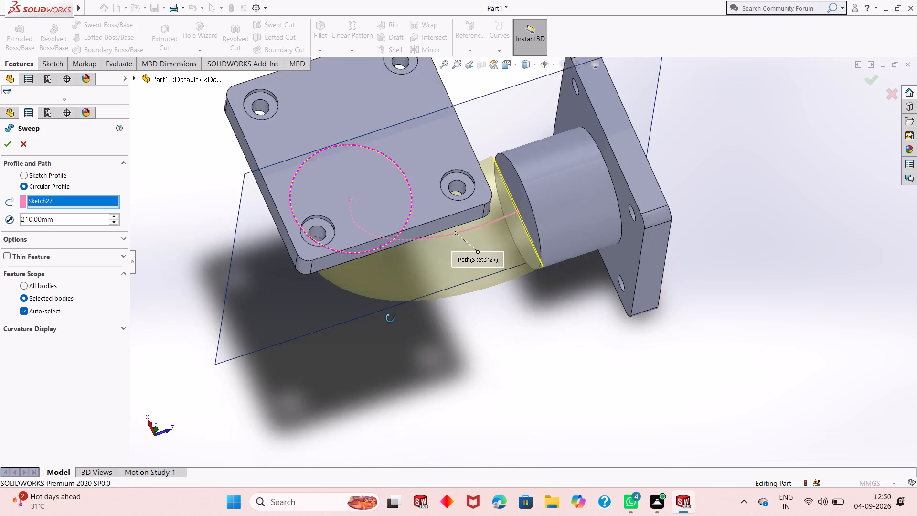
middle_drag(390, 318, 392, 328)
middle_drag(392, 331, 399, 353)
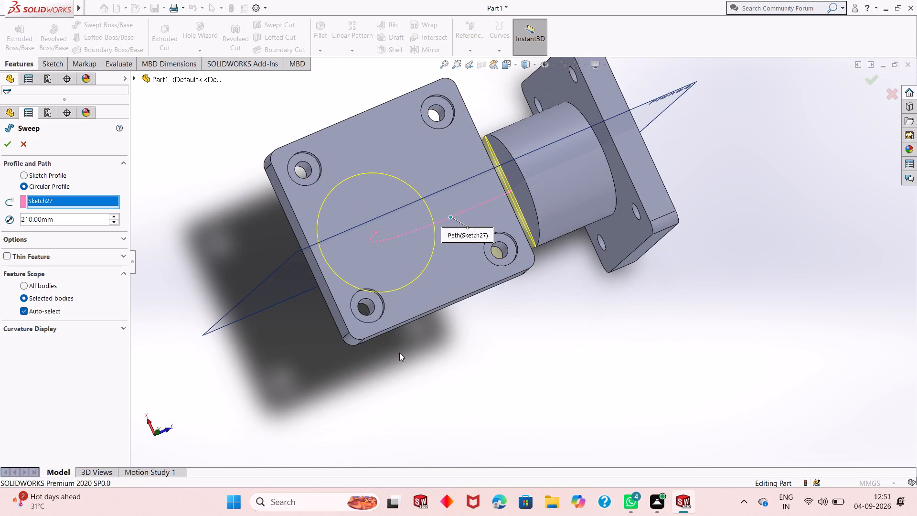
middle_drag(426, 336, 410, 344)
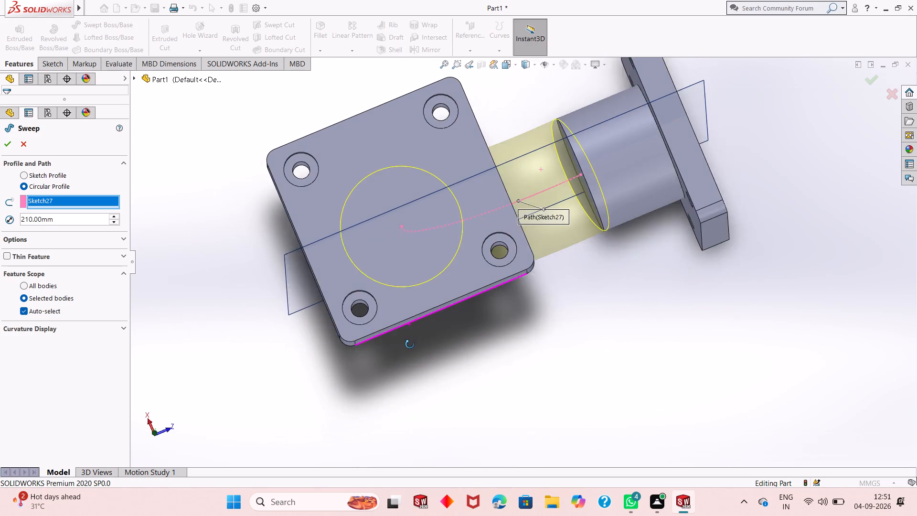
middle_drag(410, 344, 393, 375)
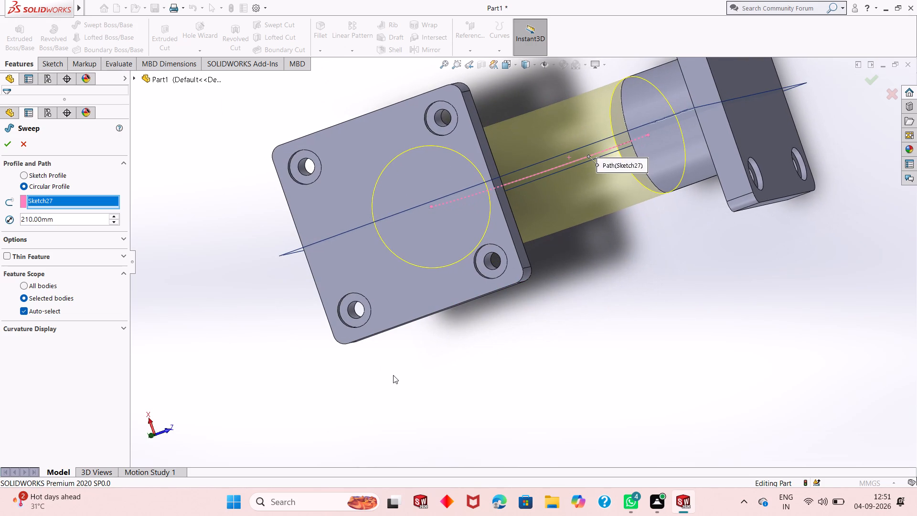
middle_drag(446, 406, 431, 317)
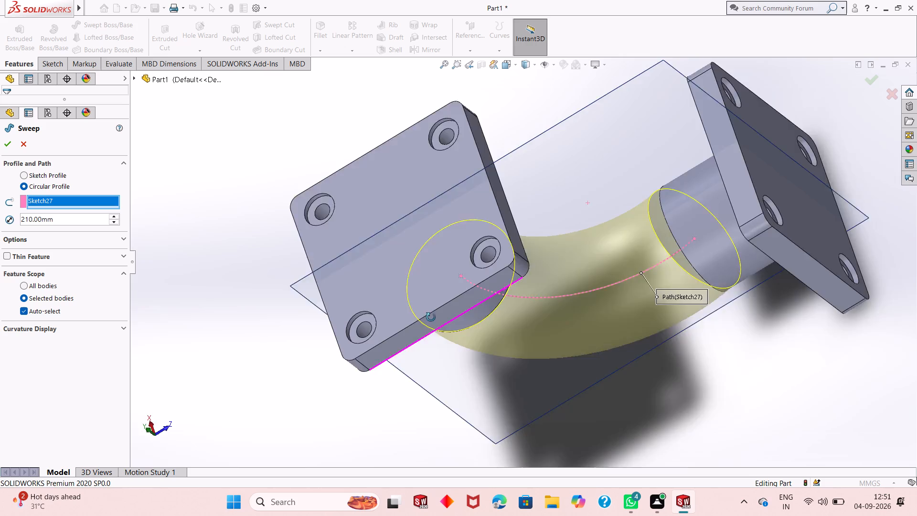
middle_drag(431, 317, 434, 249)
scroll(434, 247, down, 3)
scroll(434, 247, up, 7)
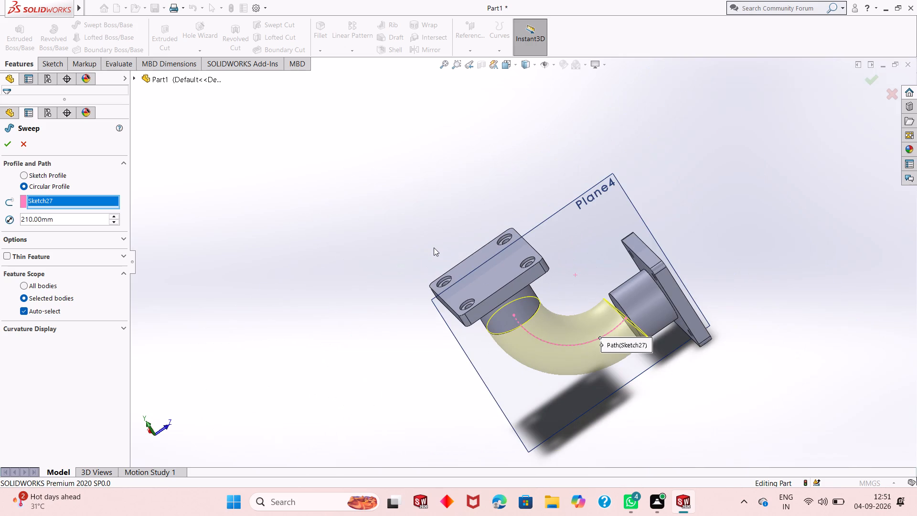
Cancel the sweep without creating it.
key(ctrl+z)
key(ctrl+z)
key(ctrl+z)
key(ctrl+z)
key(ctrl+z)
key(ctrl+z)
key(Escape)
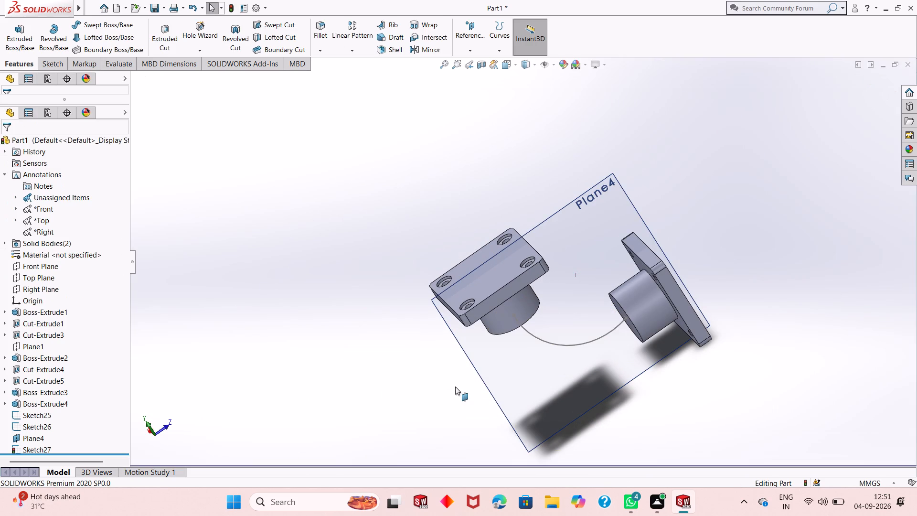
Undo the R260 arc and its sketch on Plane4.
key(ctrl+z)
key(ctrl+z)
key(ctrl+z)
key(ctrl+z)
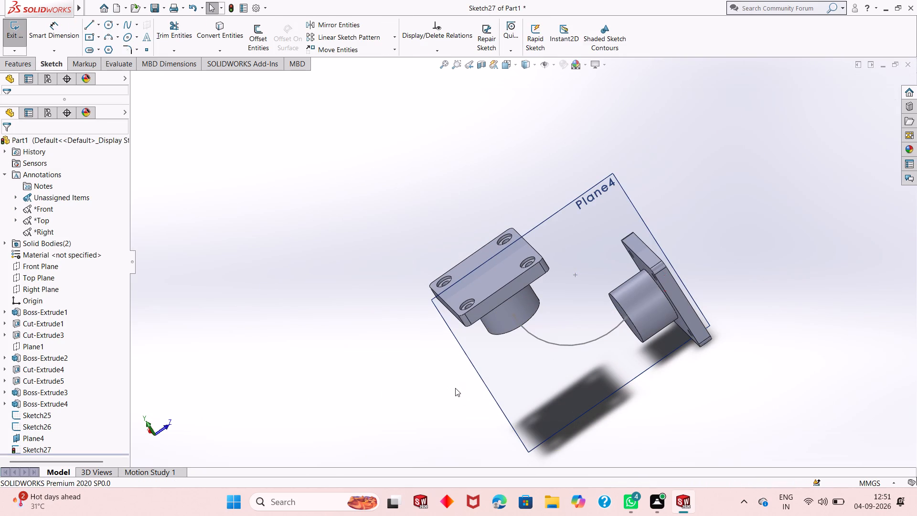
key(ctrl+z)
key(ctrl+z)
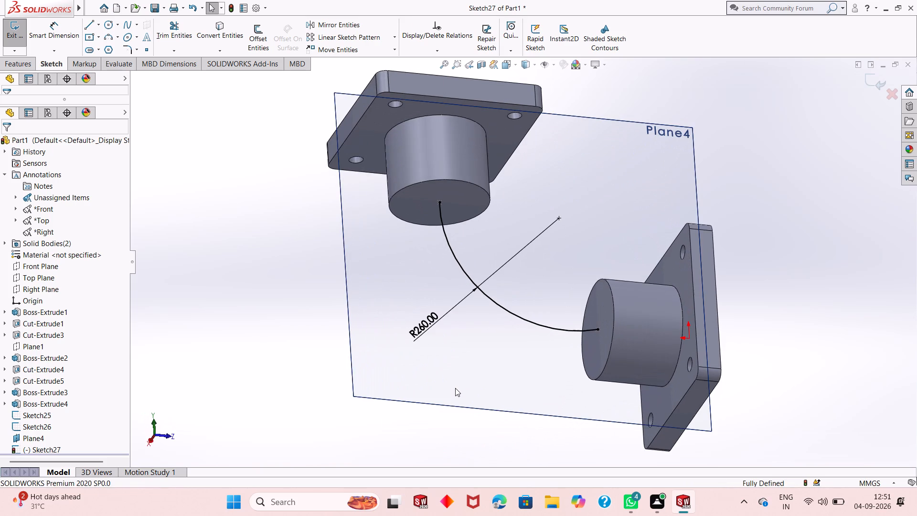
key(ctrl+z)
key(ctrl+z)
key(ctrl+z)
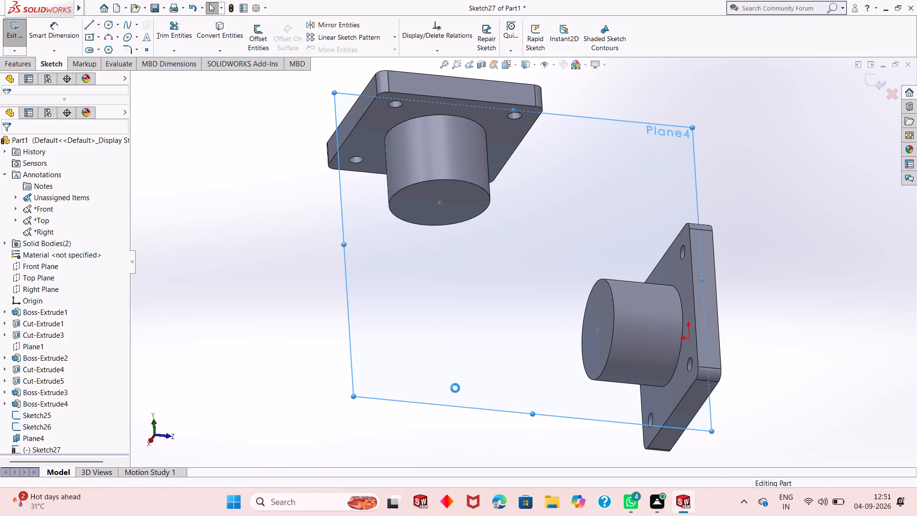
key(ctrl+z)
key(ctrl+z)
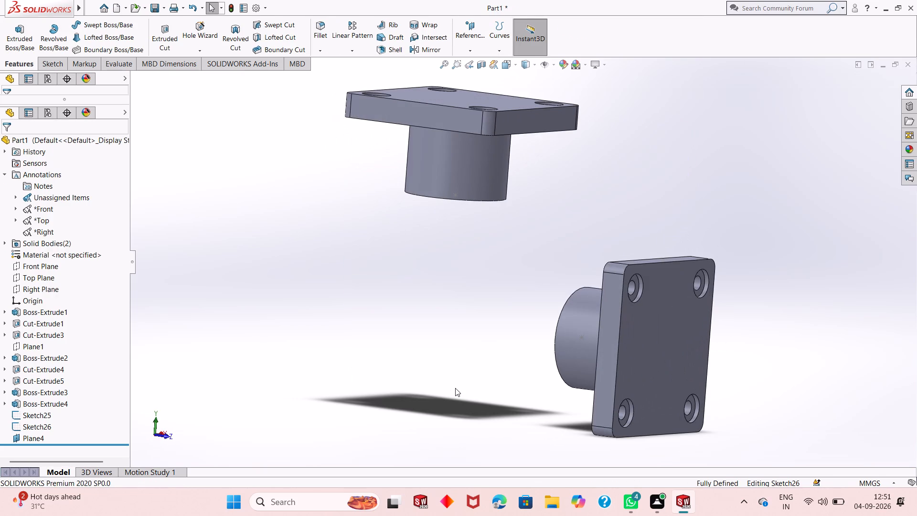
Undo the creation of Plane4 and go back into editing Sketch26.
key(ctrl+z)
key(ctrl+z)
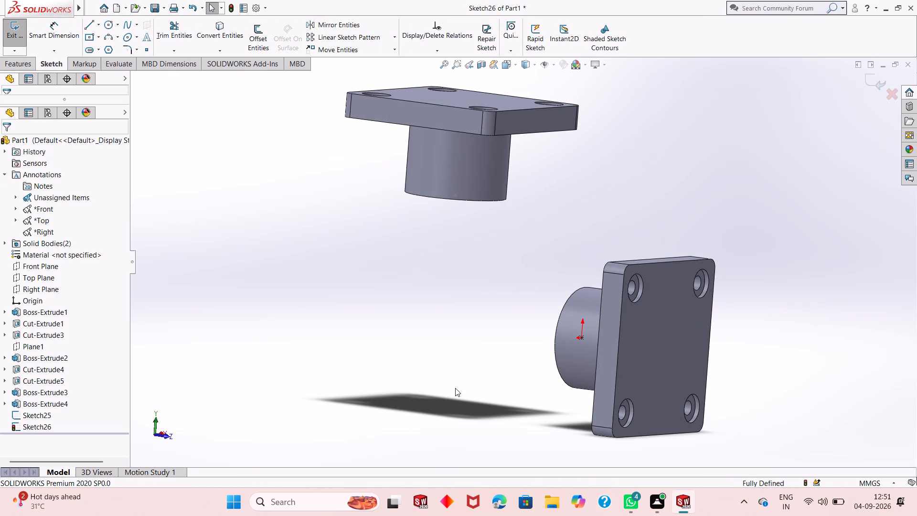
key(ctrl+z)
key(ctrl+z)
key(ctrl+z)
key(ctrl+z)
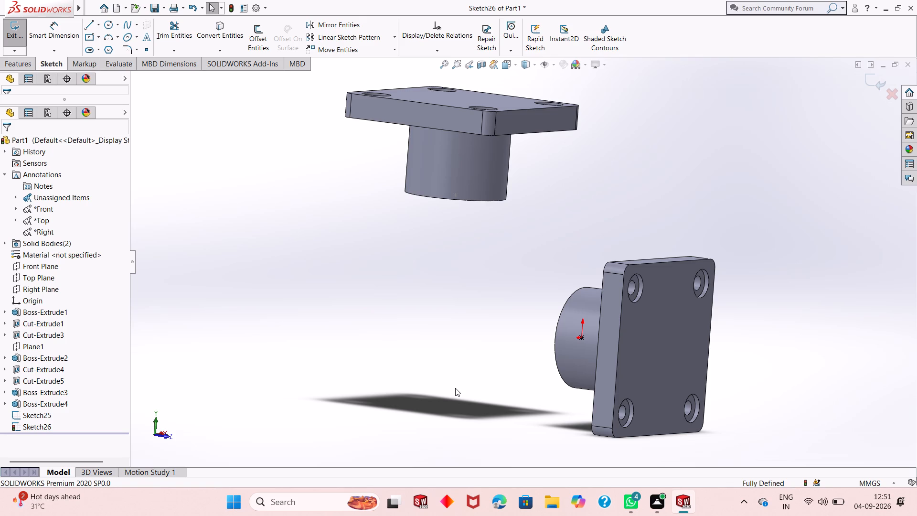
key(ctrl+z)
key(ctrl+z)
middle_drag(450, 387, 496, 322)
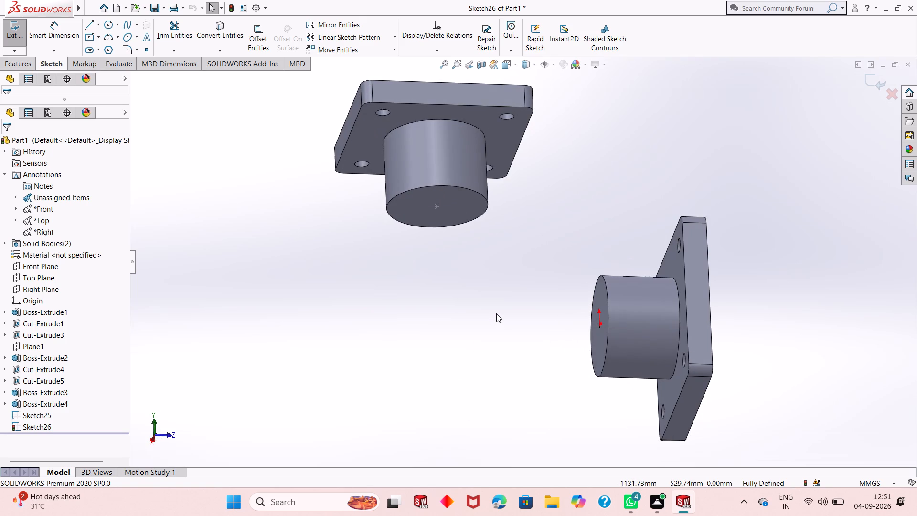
key(ctrl+z)
key(ctrl+z)
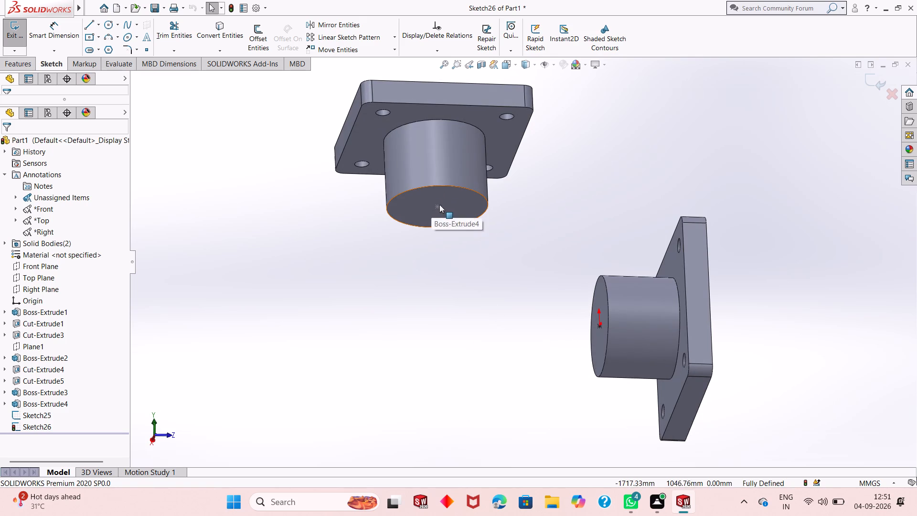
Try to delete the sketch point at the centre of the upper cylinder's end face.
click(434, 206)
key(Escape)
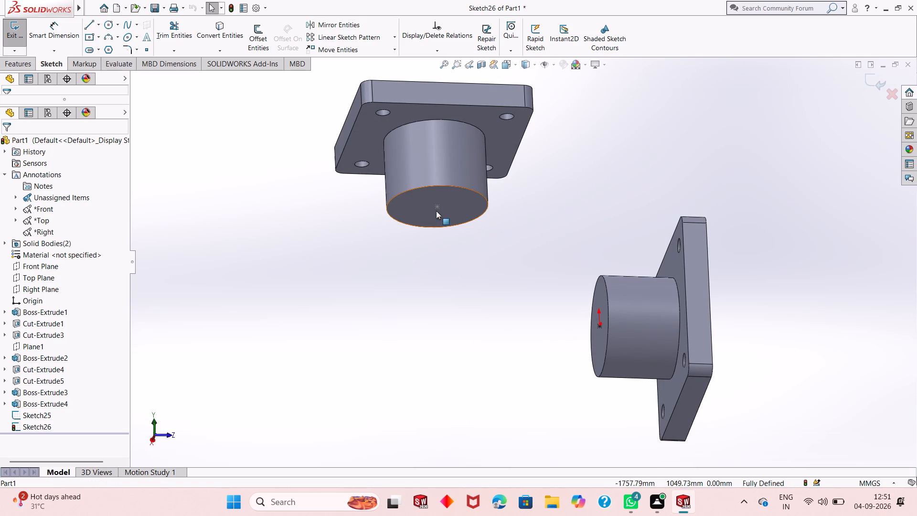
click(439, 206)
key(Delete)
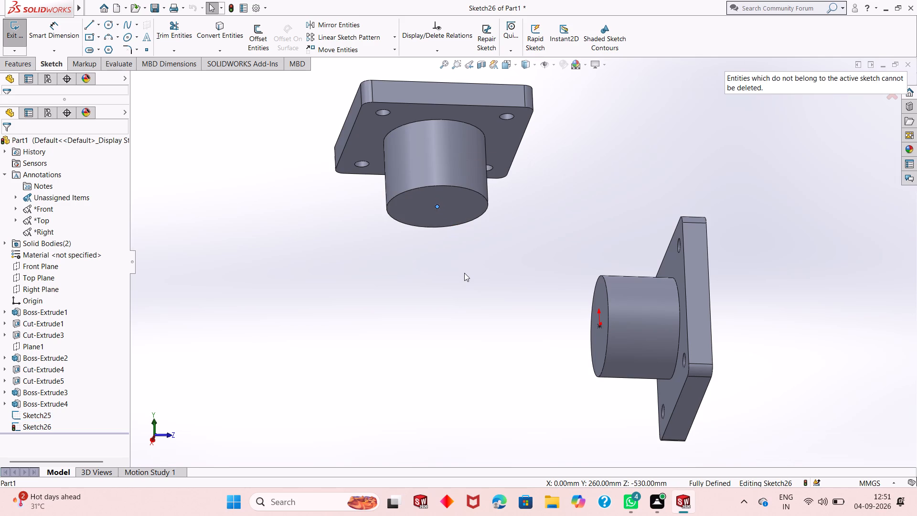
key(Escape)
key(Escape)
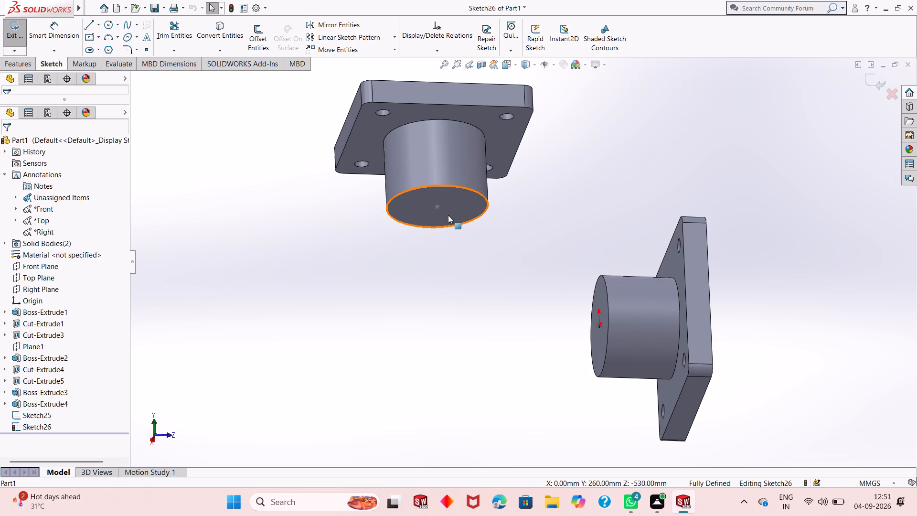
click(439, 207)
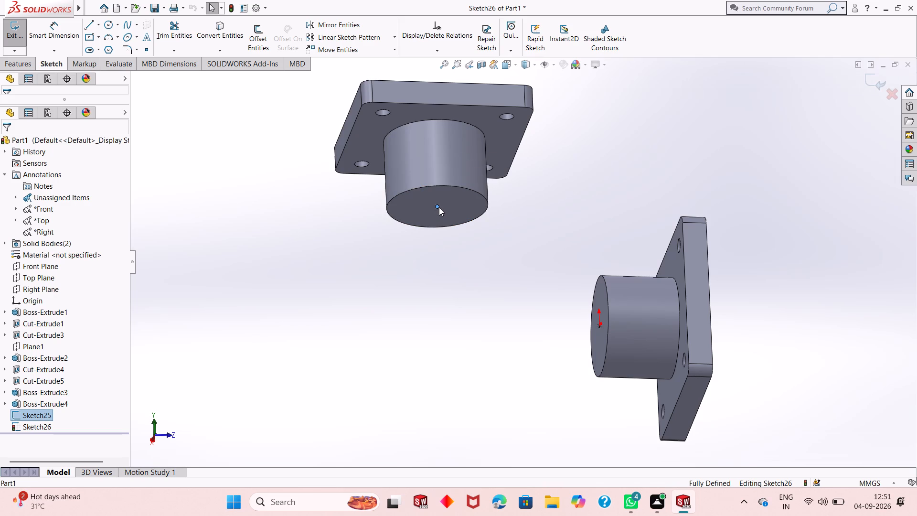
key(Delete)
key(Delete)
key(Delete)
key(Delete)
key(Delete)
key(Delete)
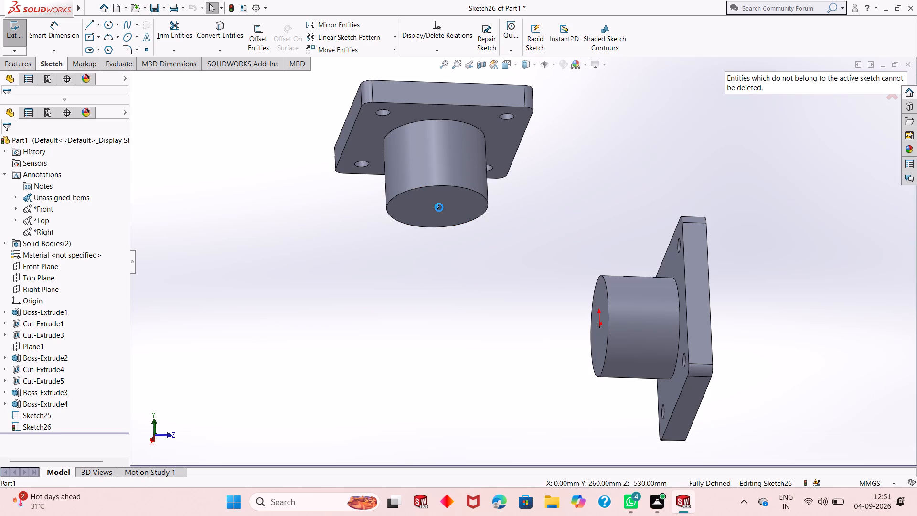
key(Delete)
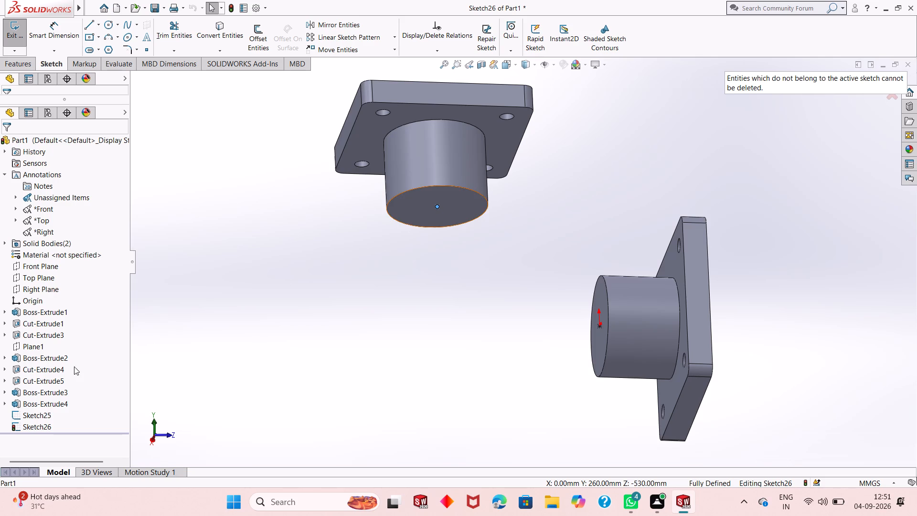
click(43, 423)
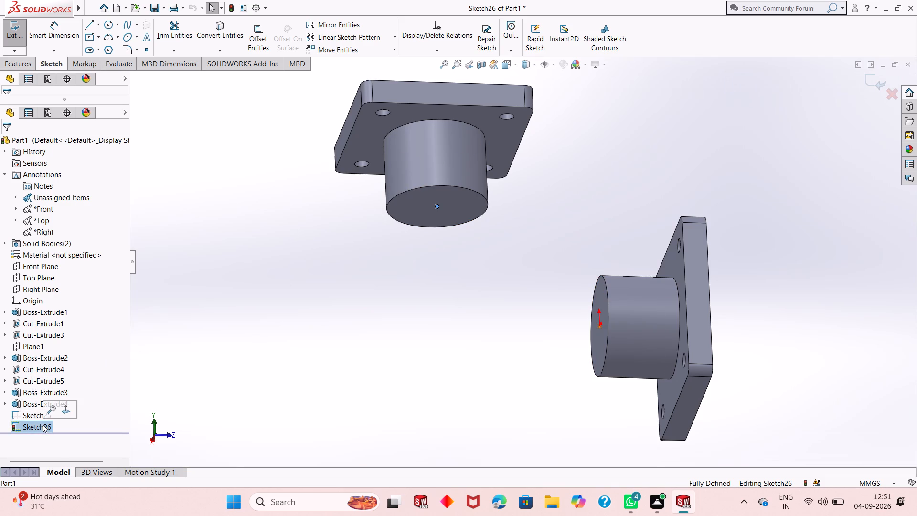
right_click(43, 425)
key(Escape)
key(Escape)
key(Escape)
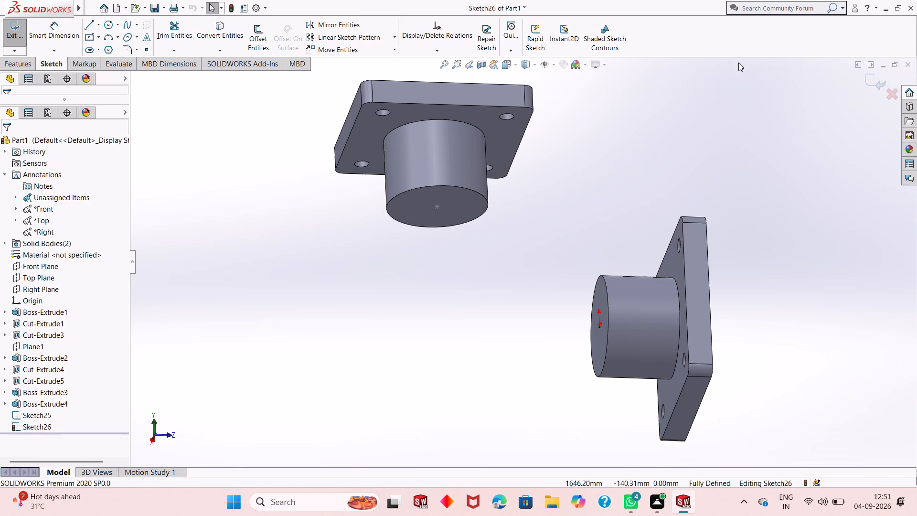
Exit Sketch26 and delete this point sketch on the side cylinder's end face.
click(869, 86)
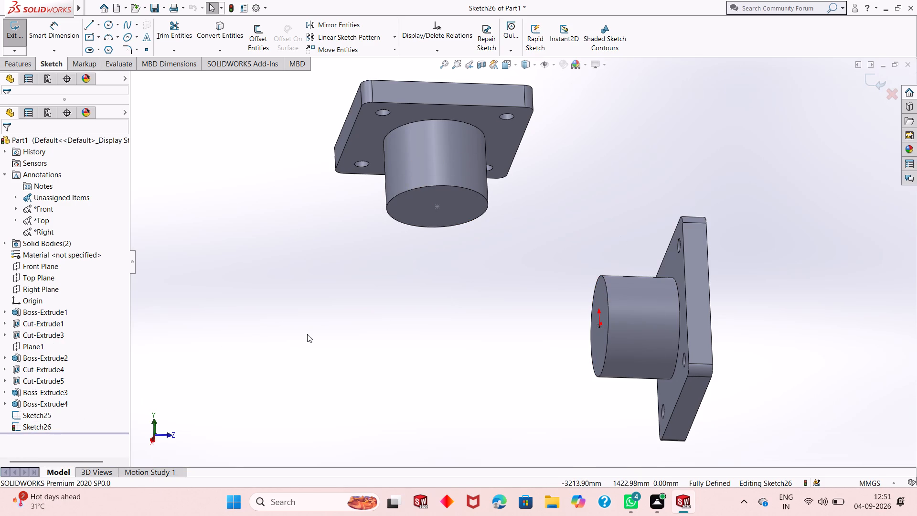
click(878, 84)
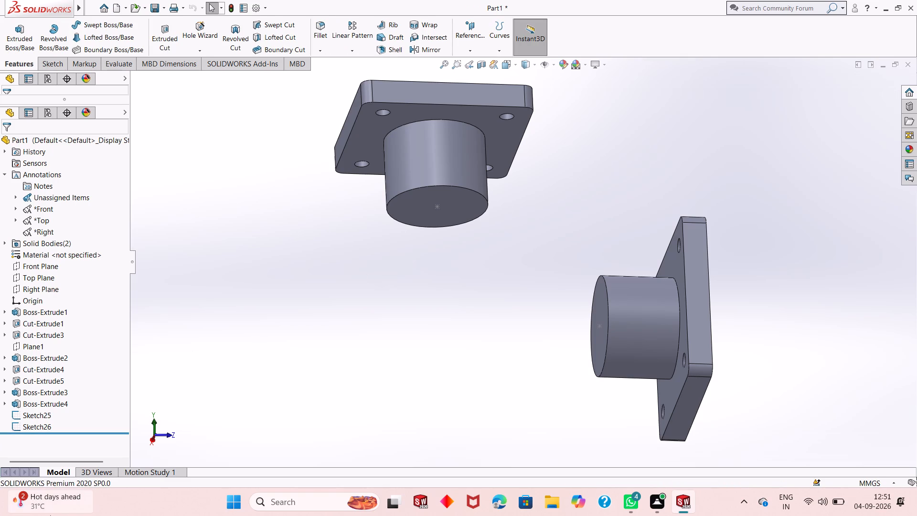
right_click(32, 427)
click(65, 371)
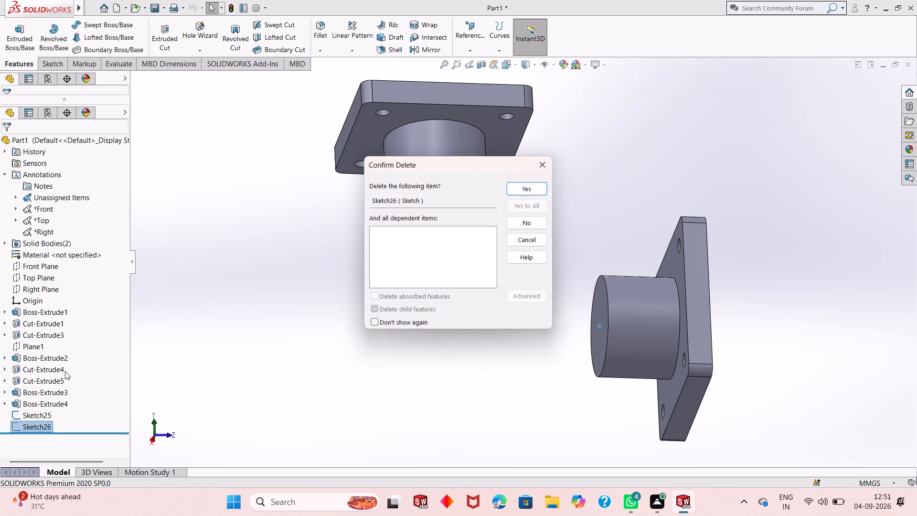
click(524, 185)
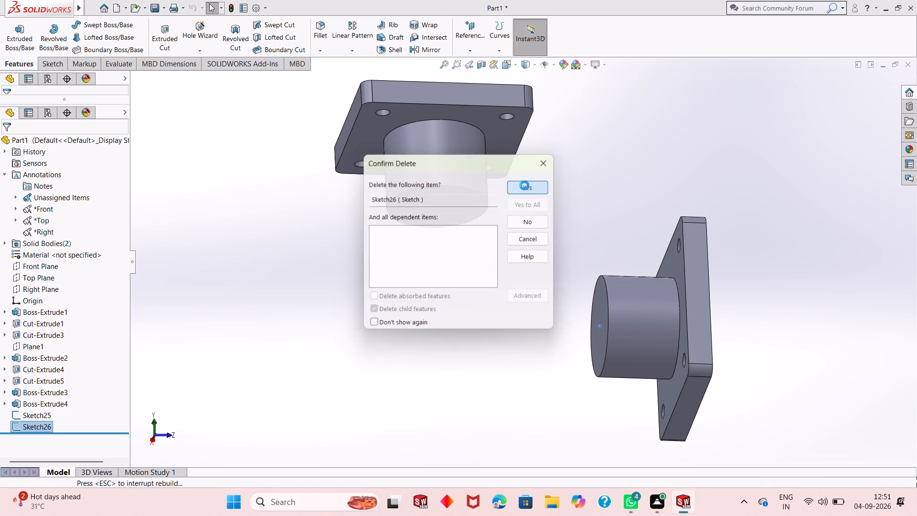
Delete Sketch25, the point sketch on the upper cylinder's end face.
right_click(37, 419)
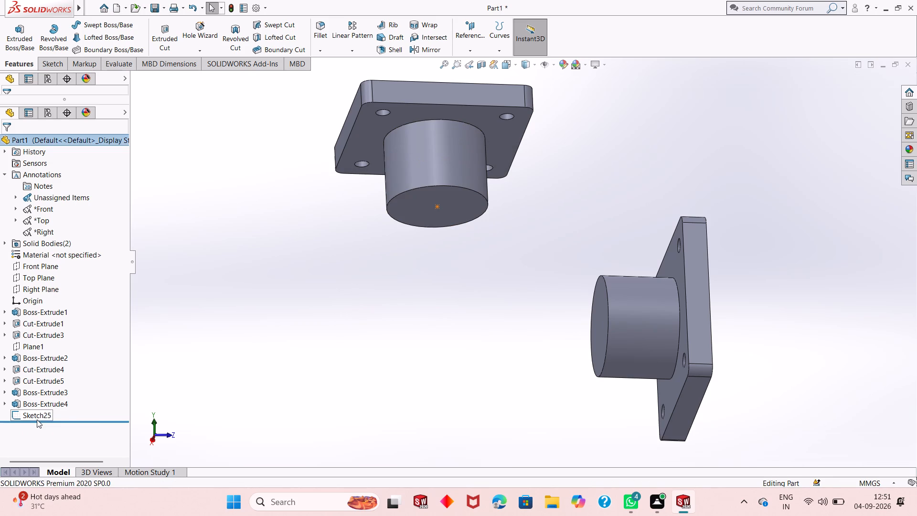
key(Escape)
key(Escape)
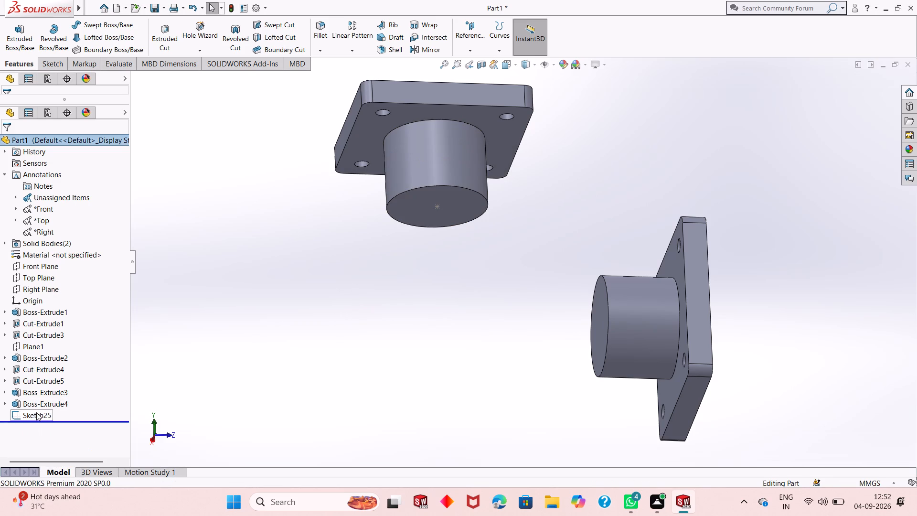
right_click(36, 412)
click(78, 372)
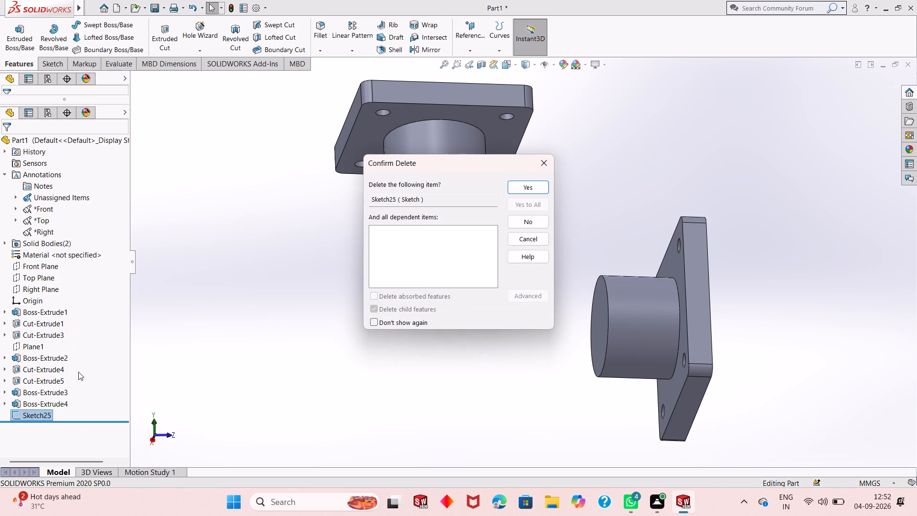
click(537, 184)
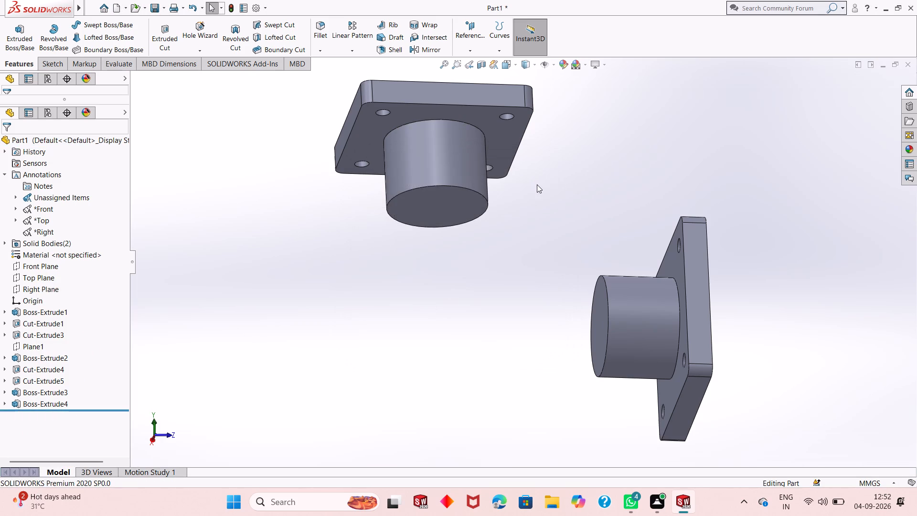
Sketch a horizontal centerline about 105 mm long on the upper cylinder's end face (Boss-Extrude4), from its centre to the circular edge.
click(457, 205)
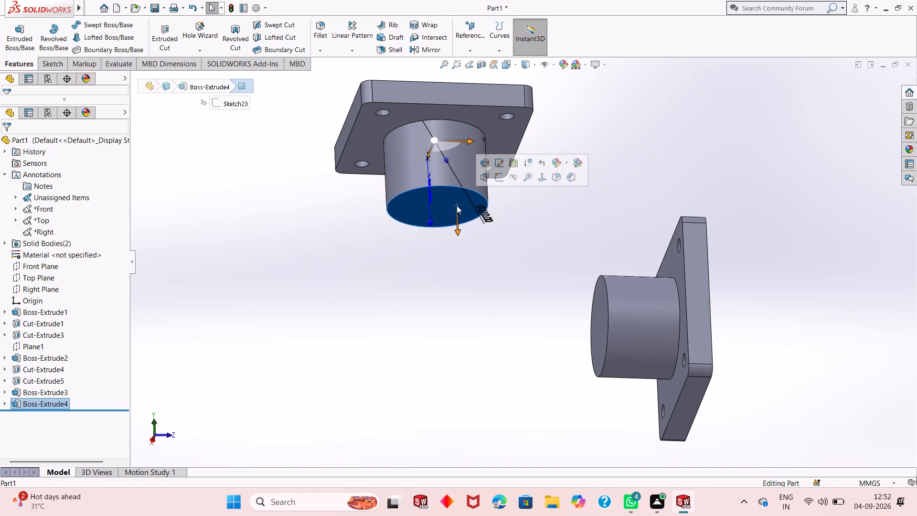
click(496, 182)
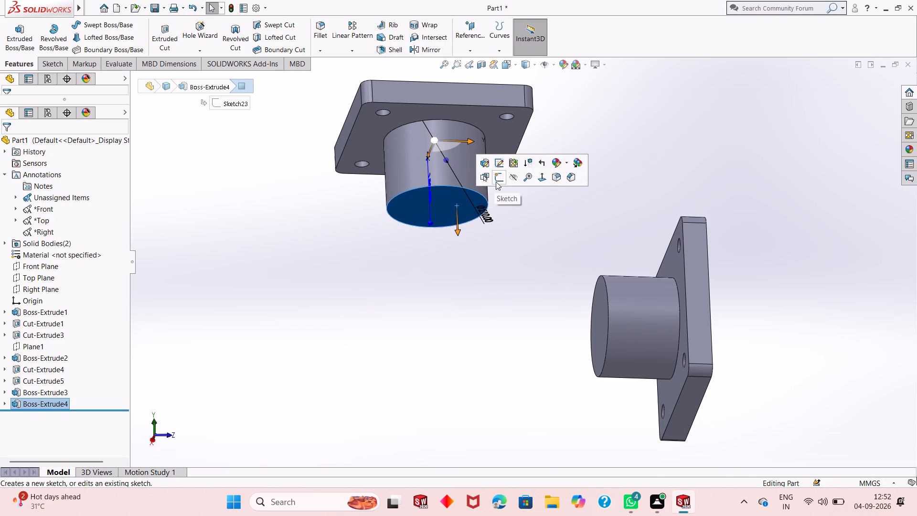
key(ctrl+8)
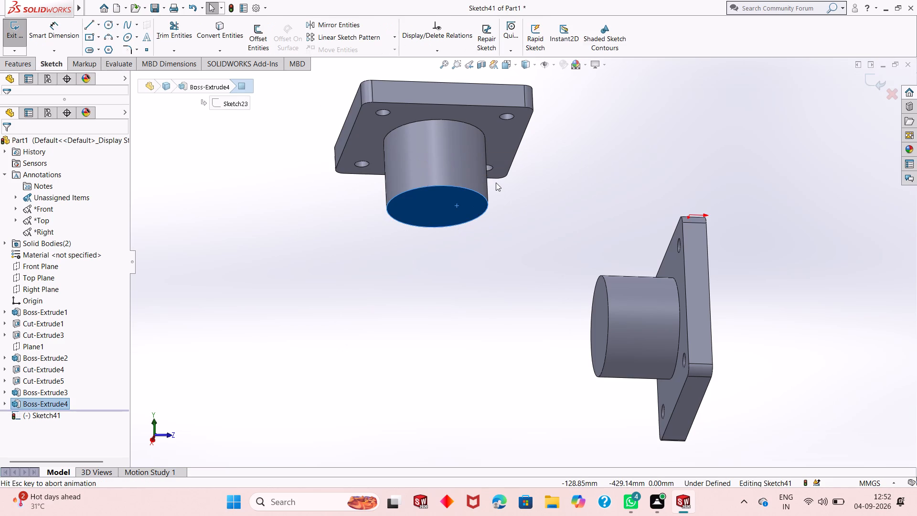
key(Escape)
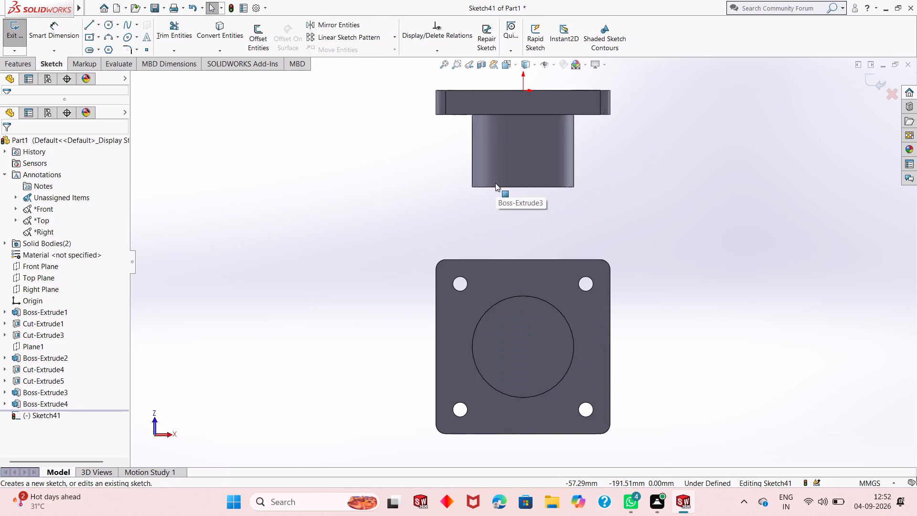
click(100, 36)
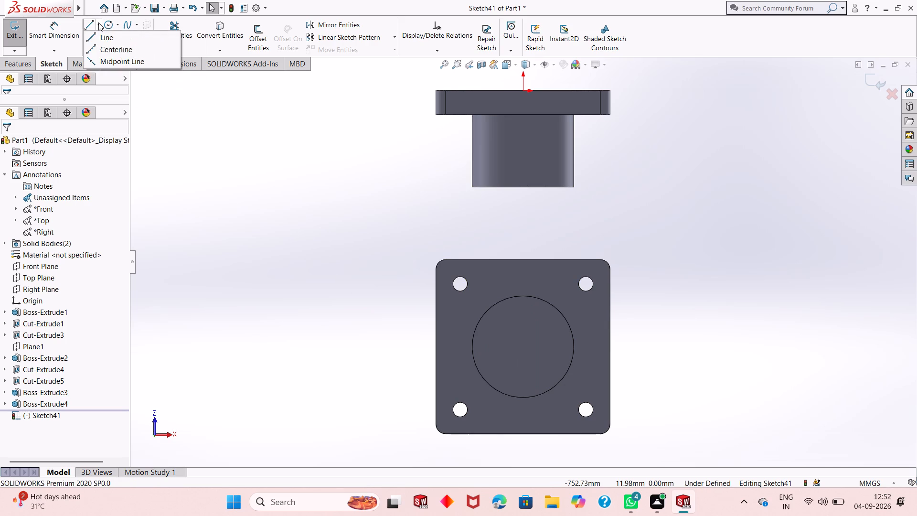
click(98, 22)
drag(98, 29, 101, 44)
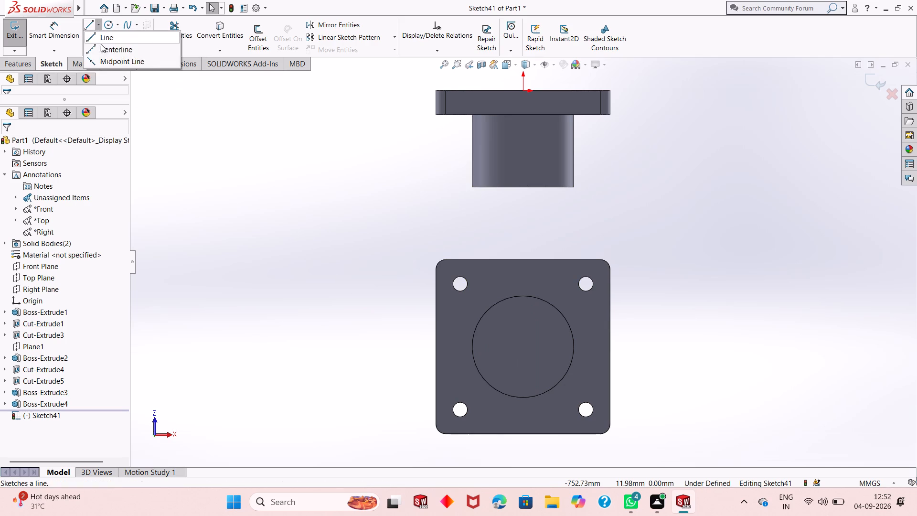
drag(101, 44, 101, 47)
click(101, 47)
click(99, 30)
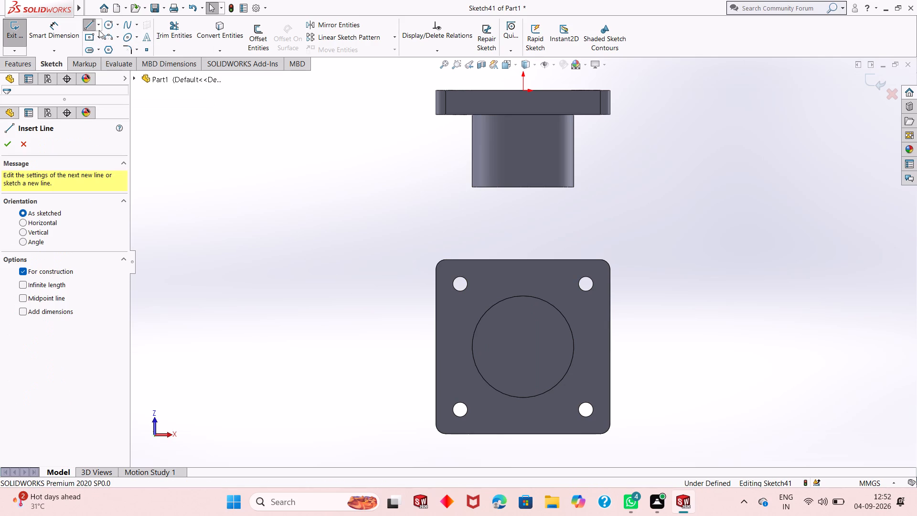
click(99, 30)
click(100, 44)
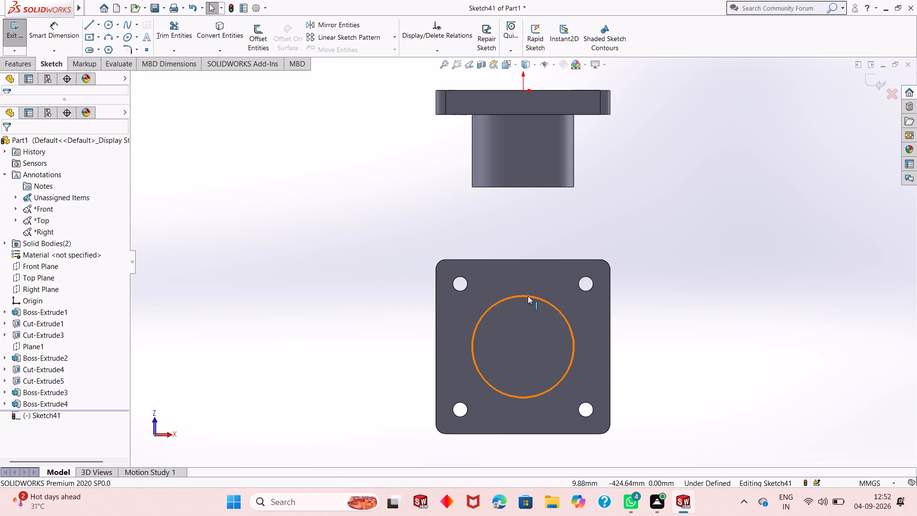
click(97, 25)
click(103, 46)
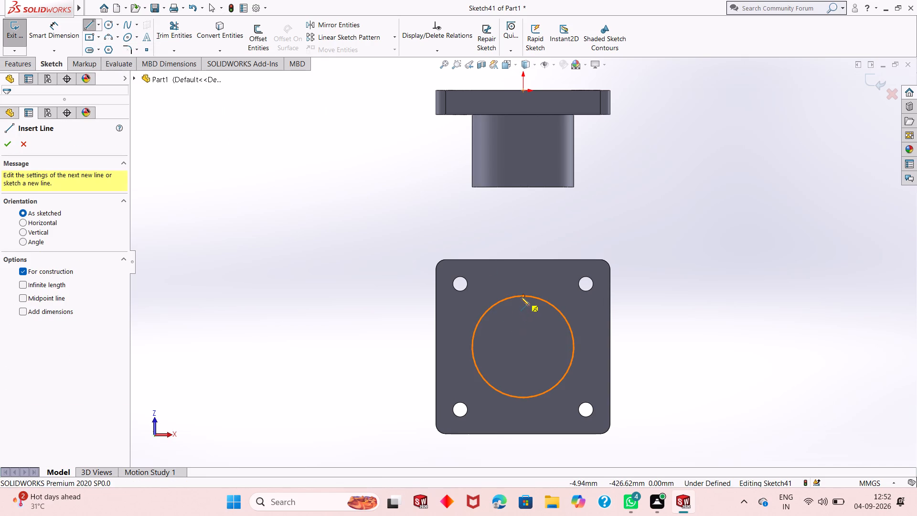
click(524, 346)
click(474, 348)
key(Escape)
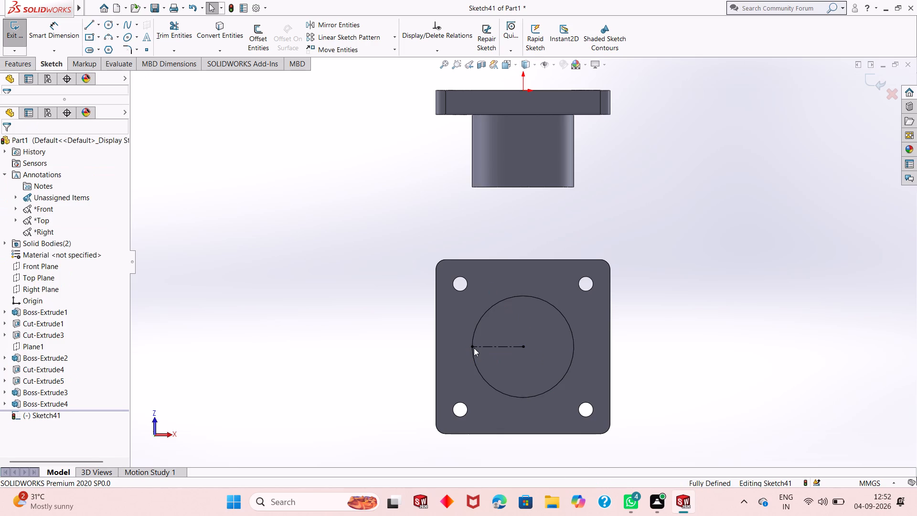
key(Escape)
click(871, 80)
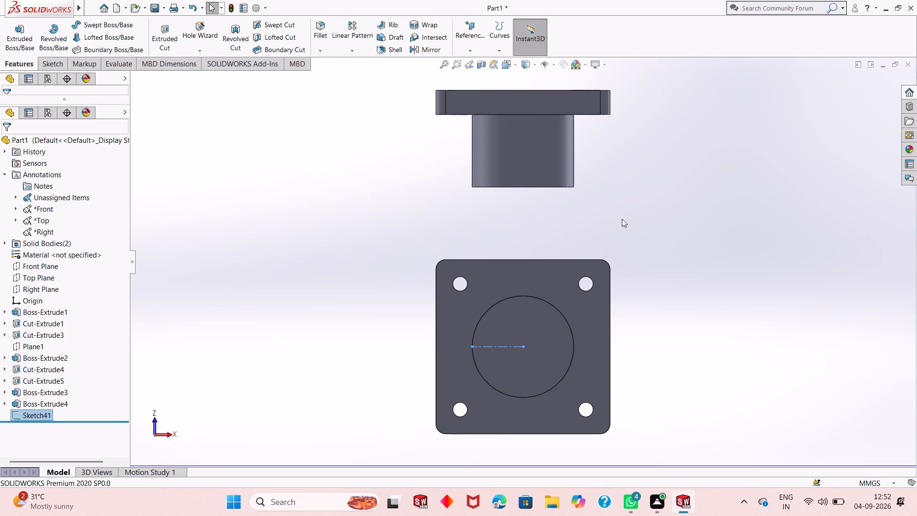
Sketch a horizontal centerline about 105 mm long on the other cylinder's end face (Boss-Extrude3), from its centre to the circular edge.
middle_drag(610, 223, 687, 193)
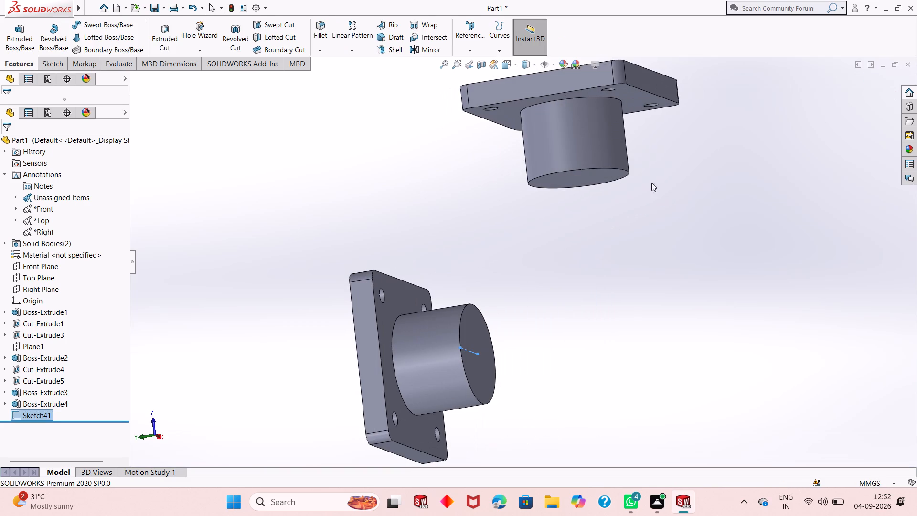
click(614, 174)
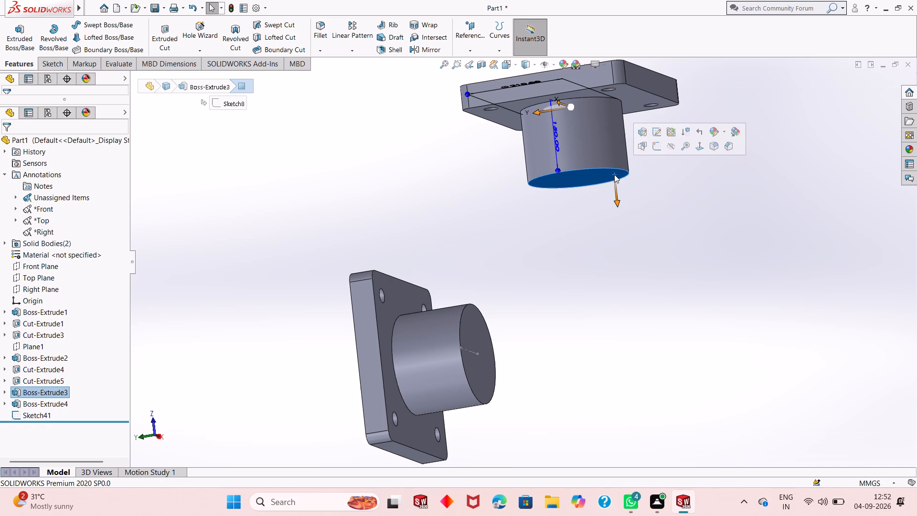
click(656, 150)
key(ctrl+8)
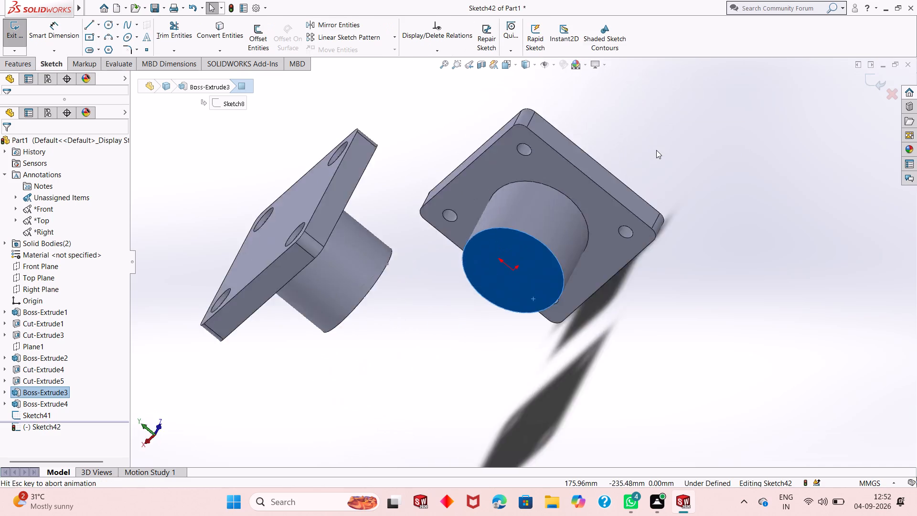
key(Escape)
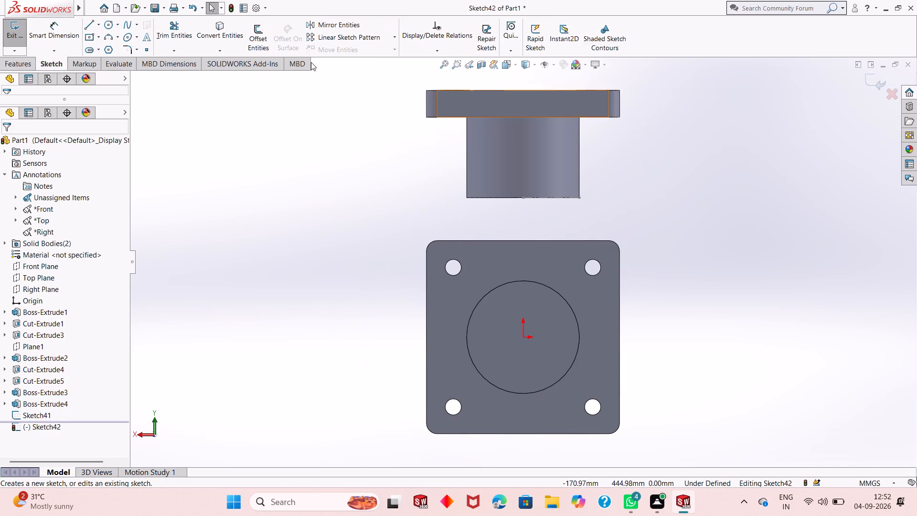
click(99, 28)
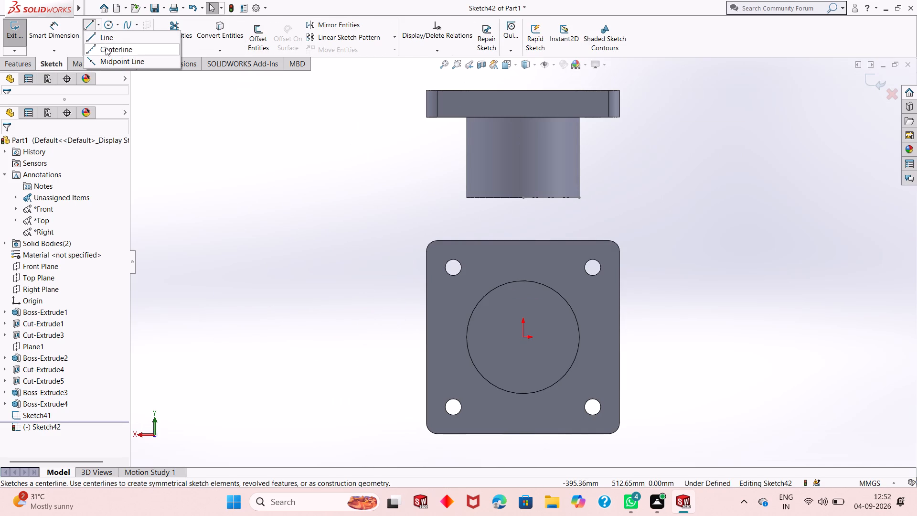
click(106, 48)
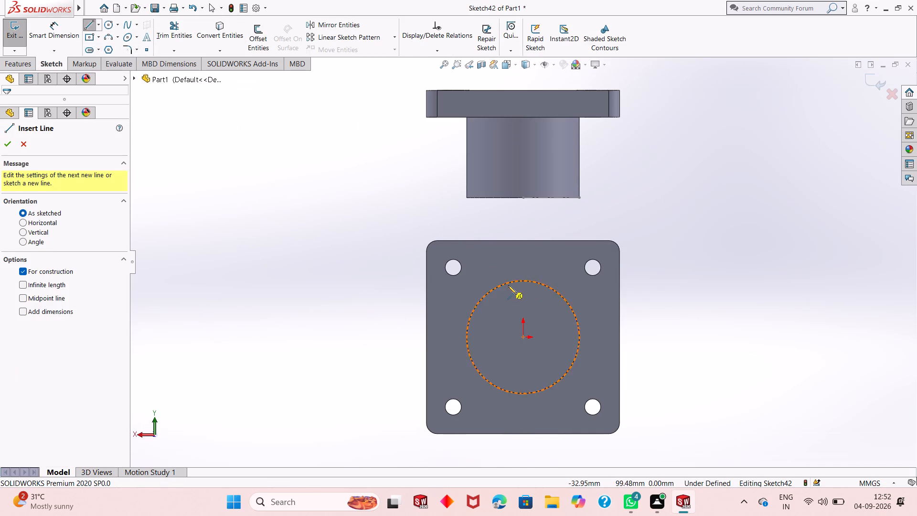
click(524, 338)
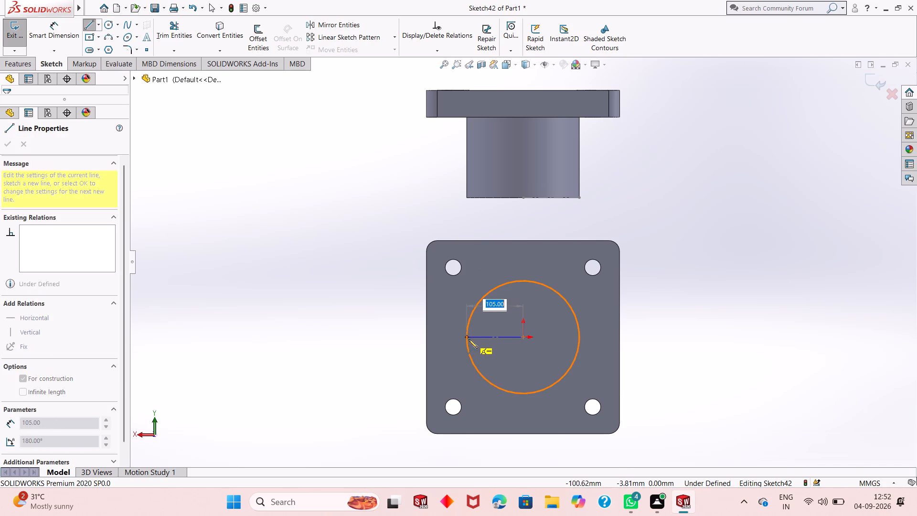
click(467, 339)
key(Escape)
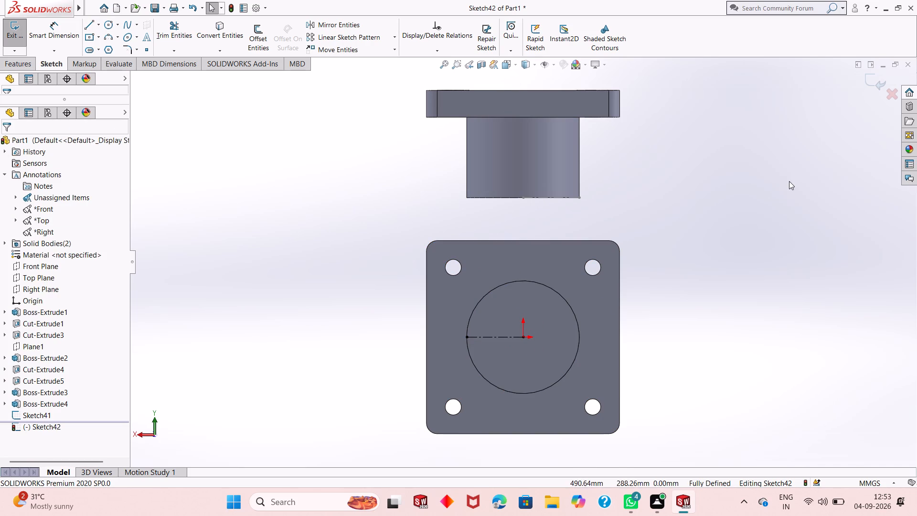
click(867, 86)
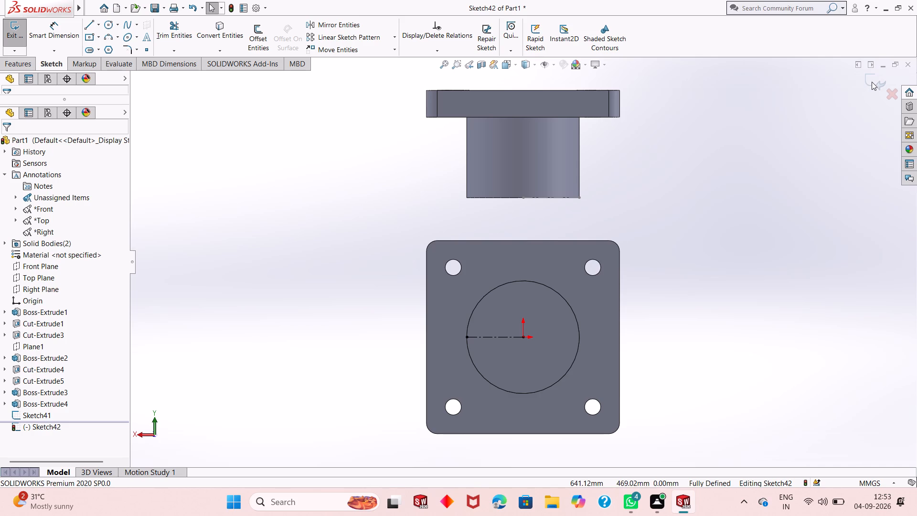
click(872, 82)
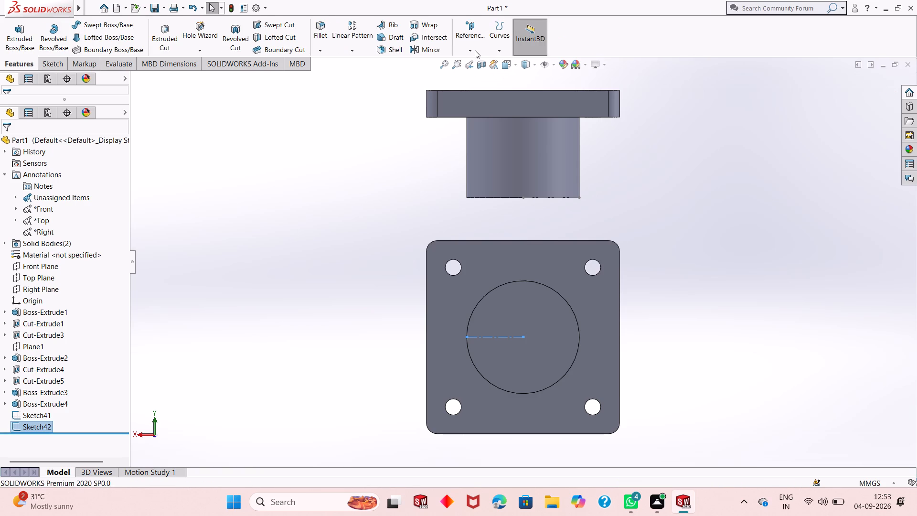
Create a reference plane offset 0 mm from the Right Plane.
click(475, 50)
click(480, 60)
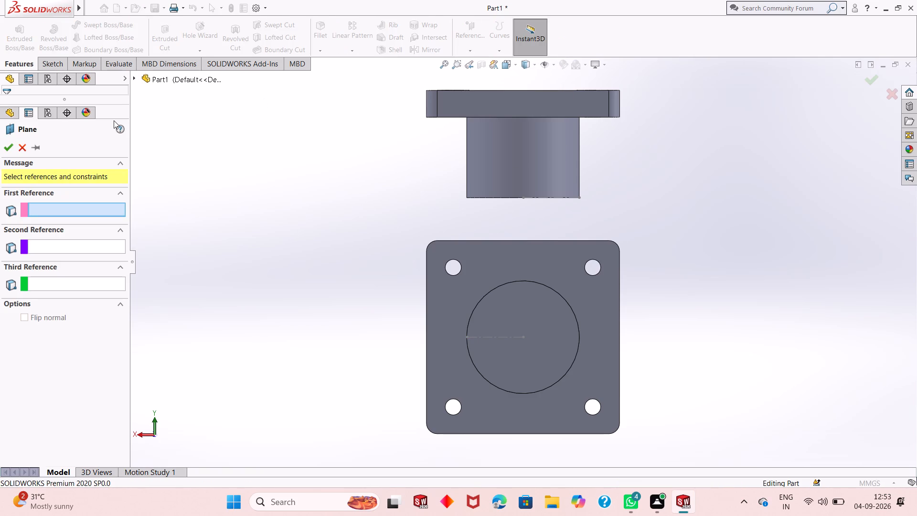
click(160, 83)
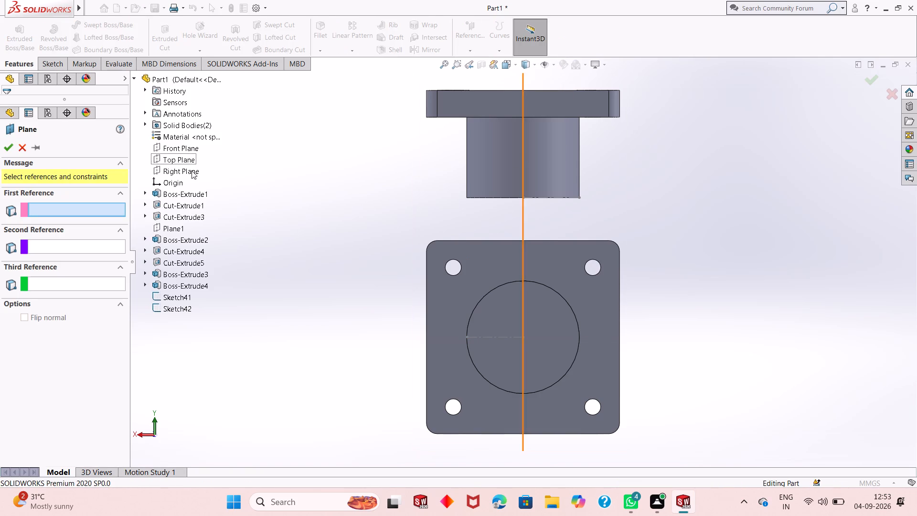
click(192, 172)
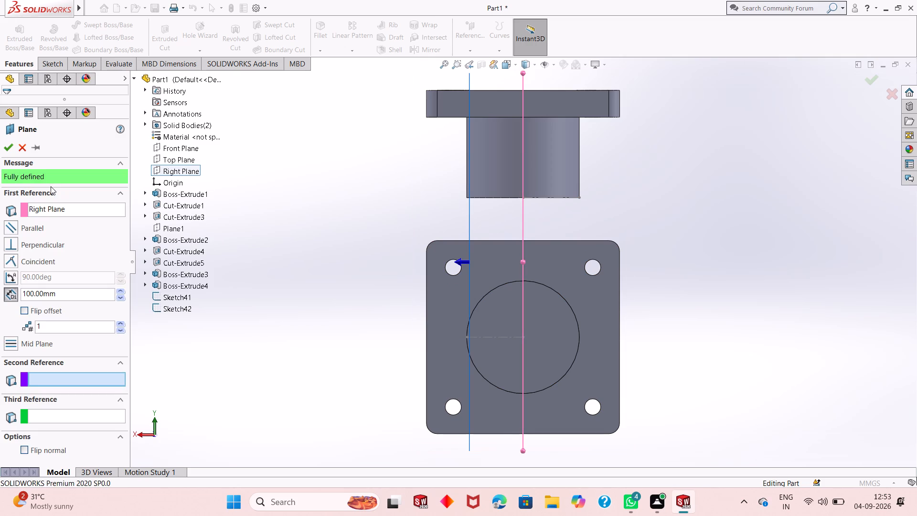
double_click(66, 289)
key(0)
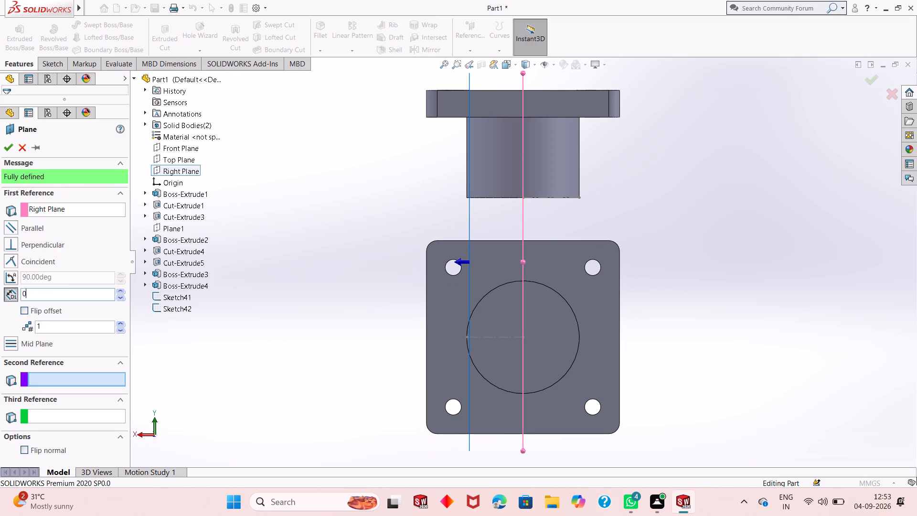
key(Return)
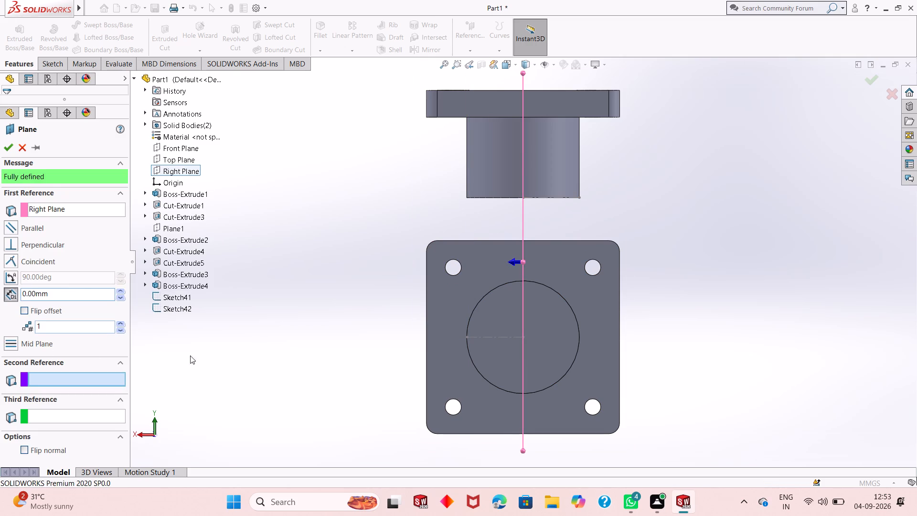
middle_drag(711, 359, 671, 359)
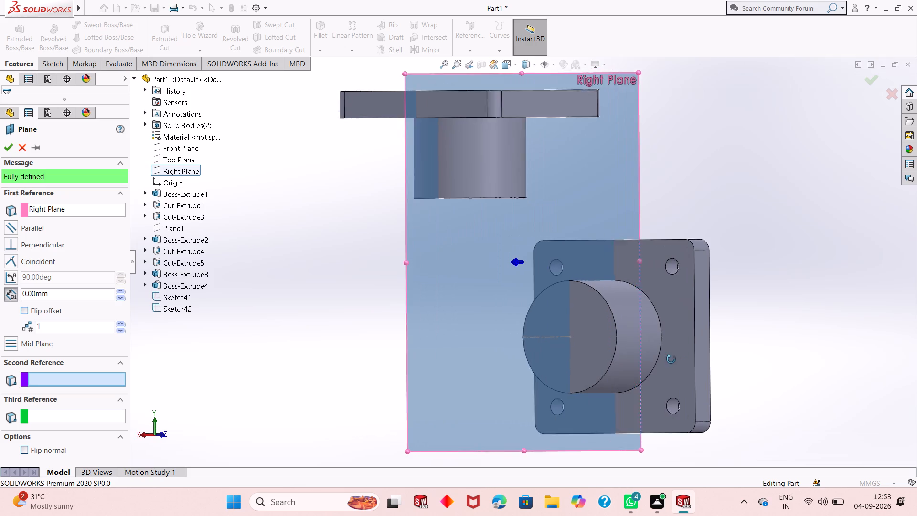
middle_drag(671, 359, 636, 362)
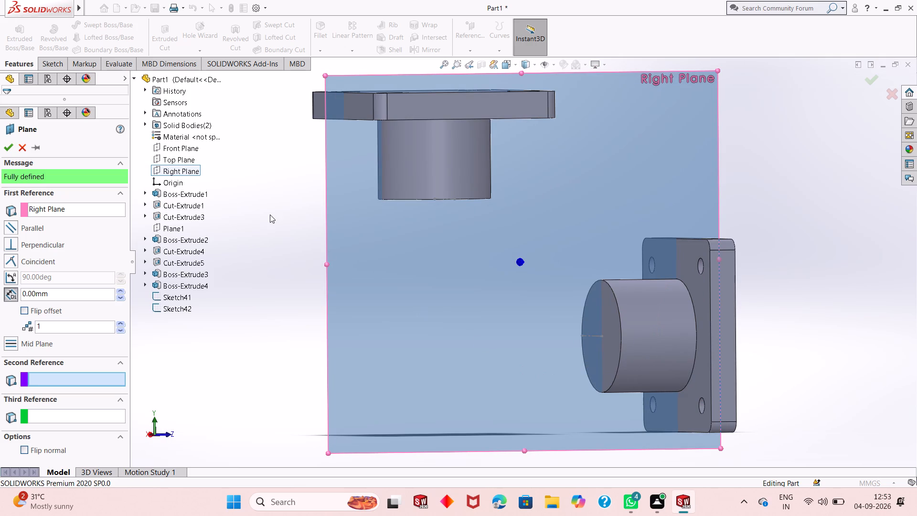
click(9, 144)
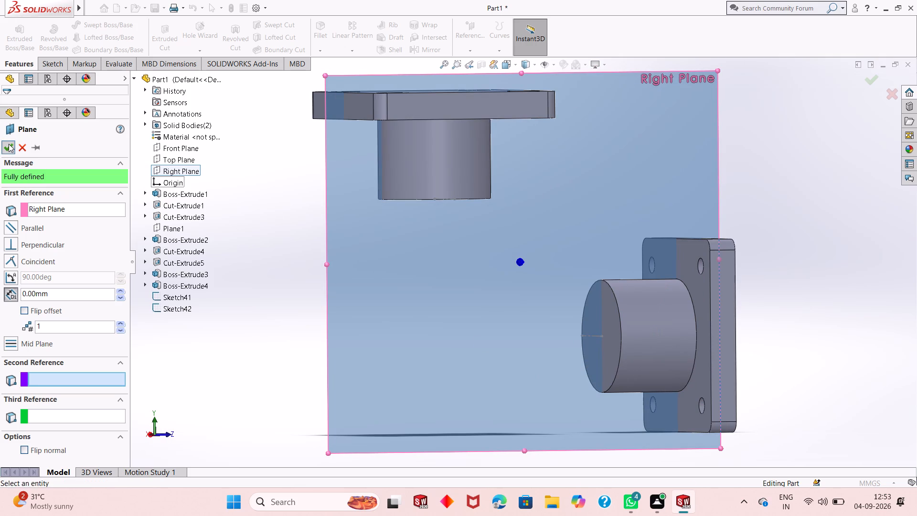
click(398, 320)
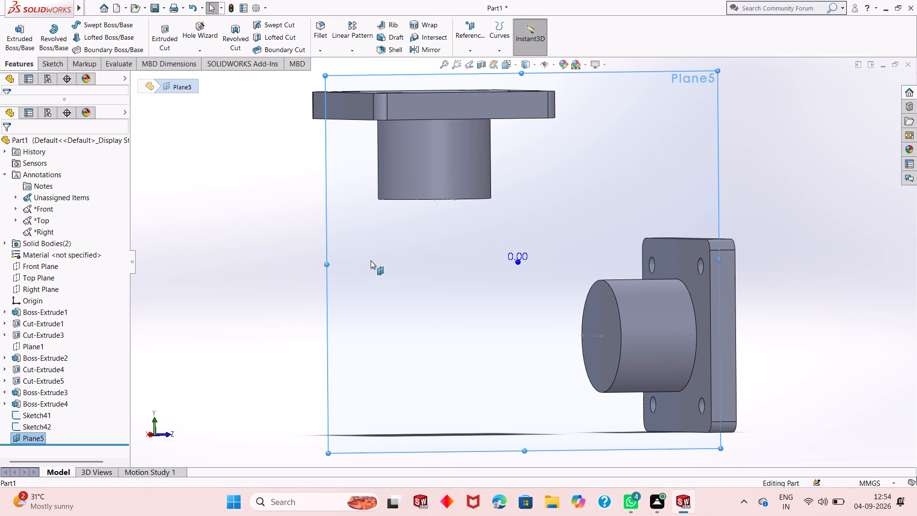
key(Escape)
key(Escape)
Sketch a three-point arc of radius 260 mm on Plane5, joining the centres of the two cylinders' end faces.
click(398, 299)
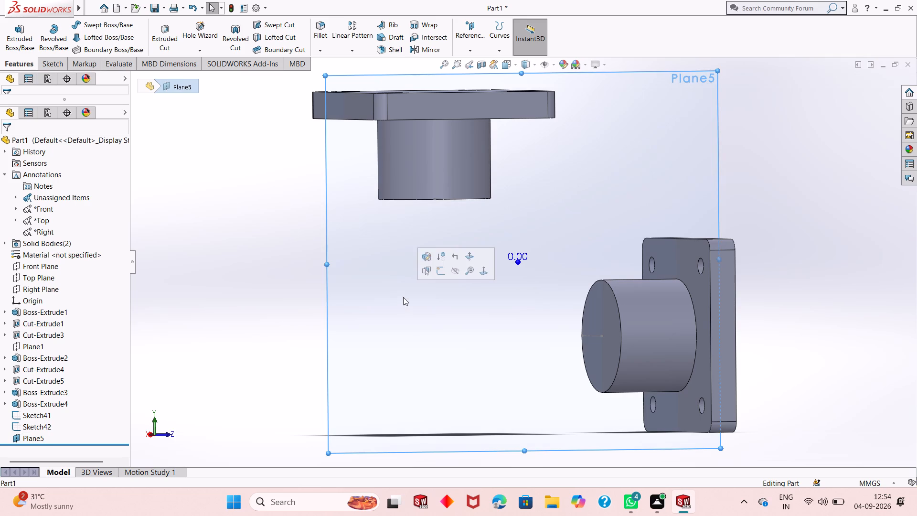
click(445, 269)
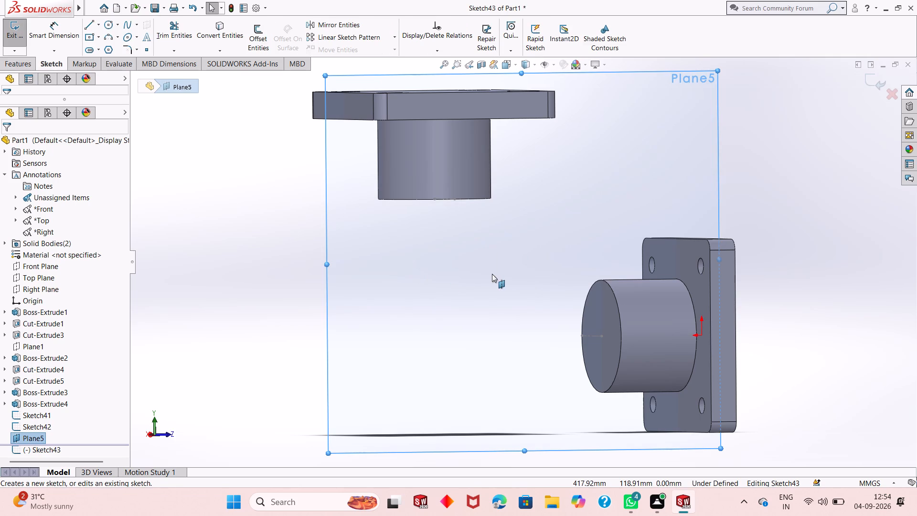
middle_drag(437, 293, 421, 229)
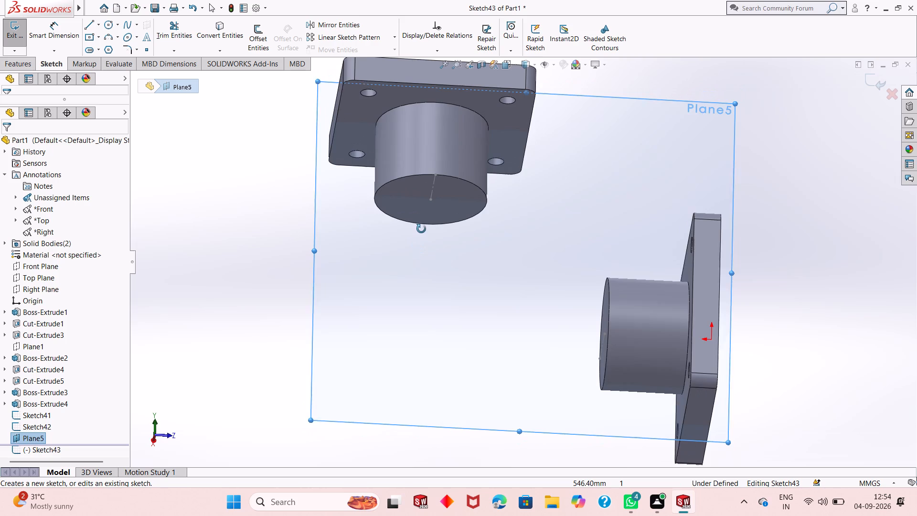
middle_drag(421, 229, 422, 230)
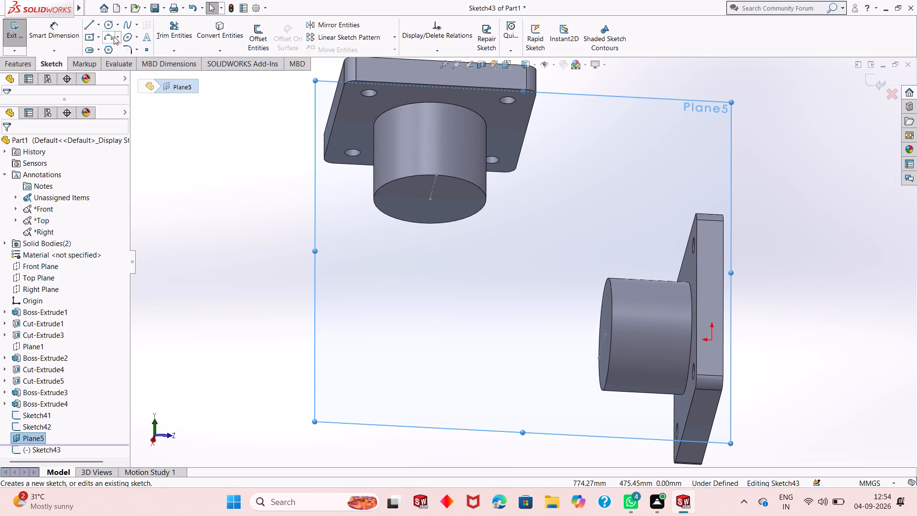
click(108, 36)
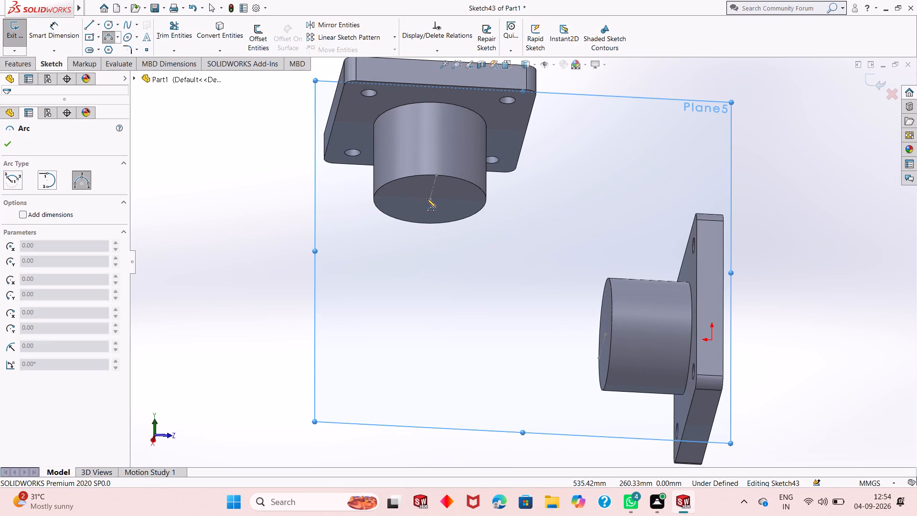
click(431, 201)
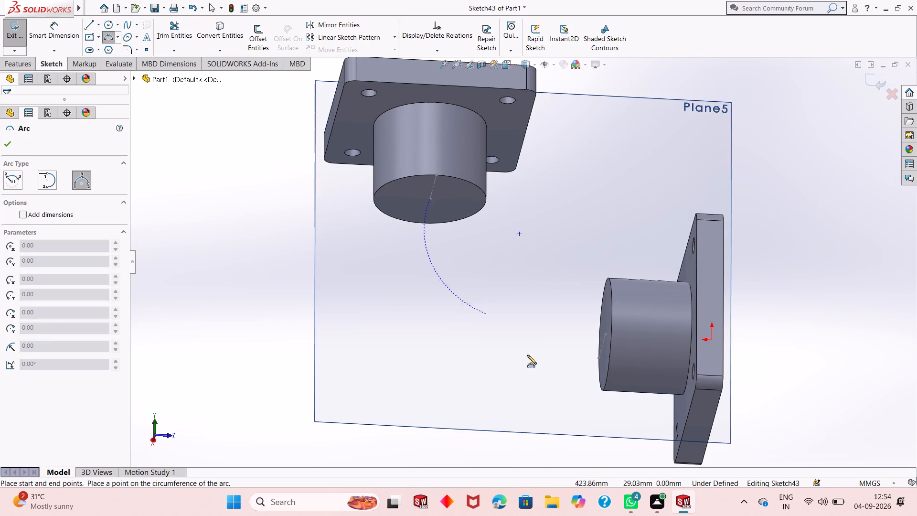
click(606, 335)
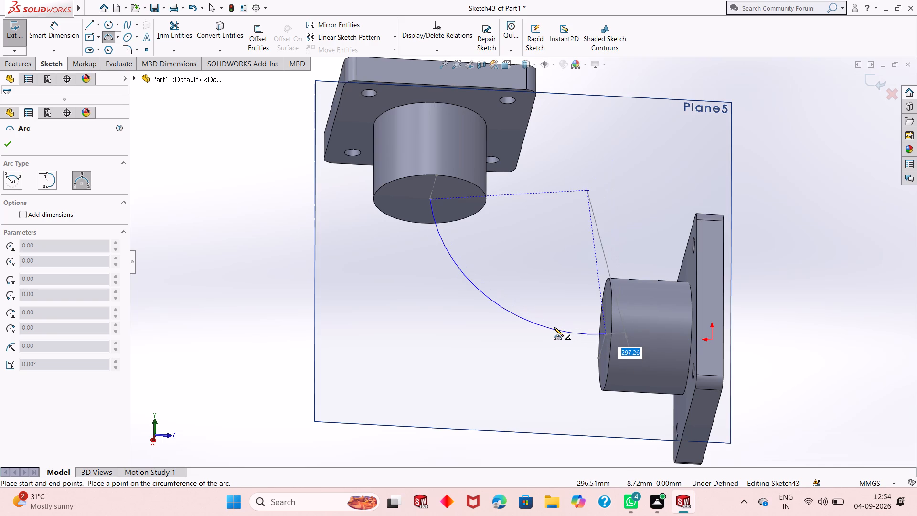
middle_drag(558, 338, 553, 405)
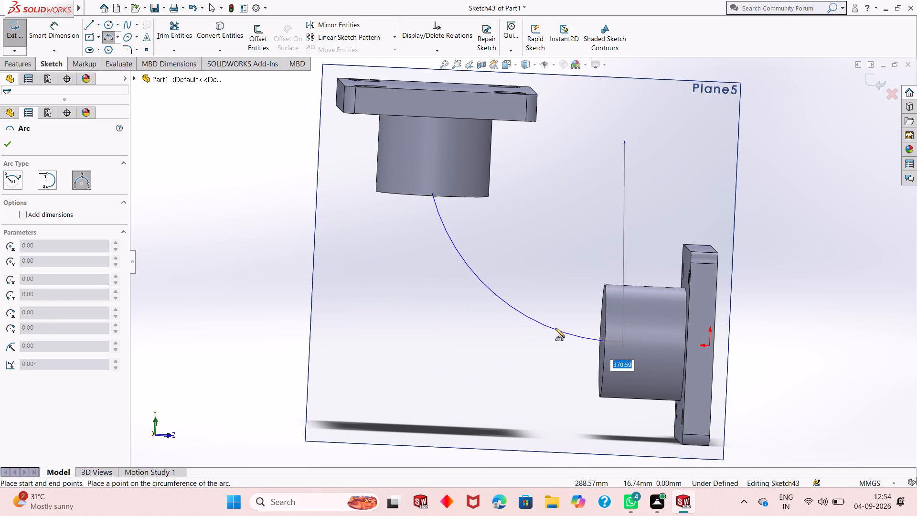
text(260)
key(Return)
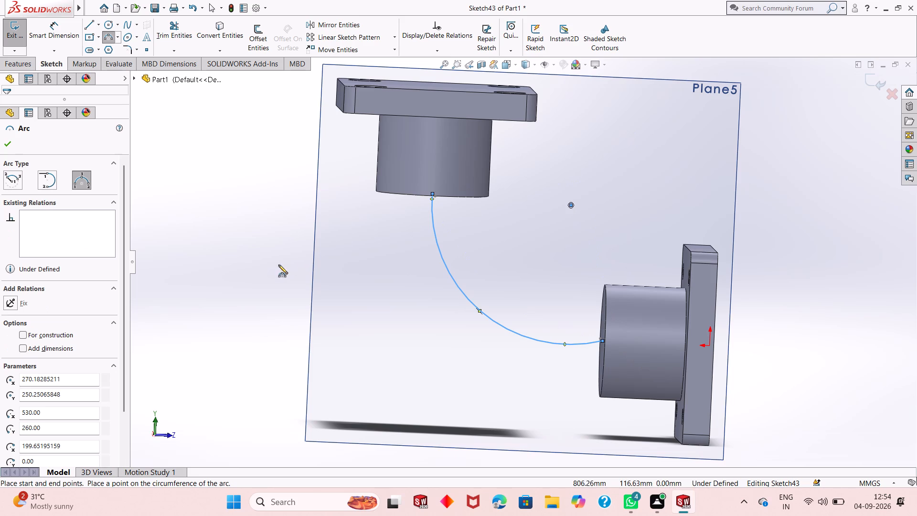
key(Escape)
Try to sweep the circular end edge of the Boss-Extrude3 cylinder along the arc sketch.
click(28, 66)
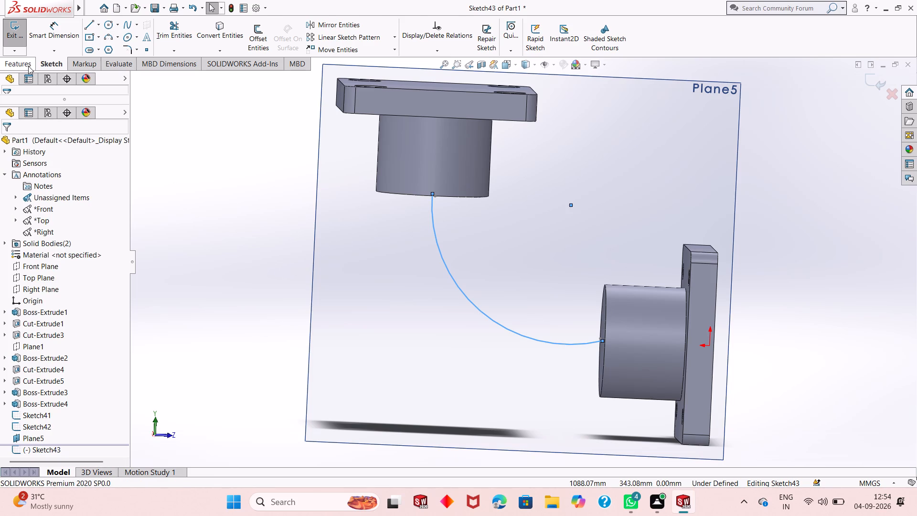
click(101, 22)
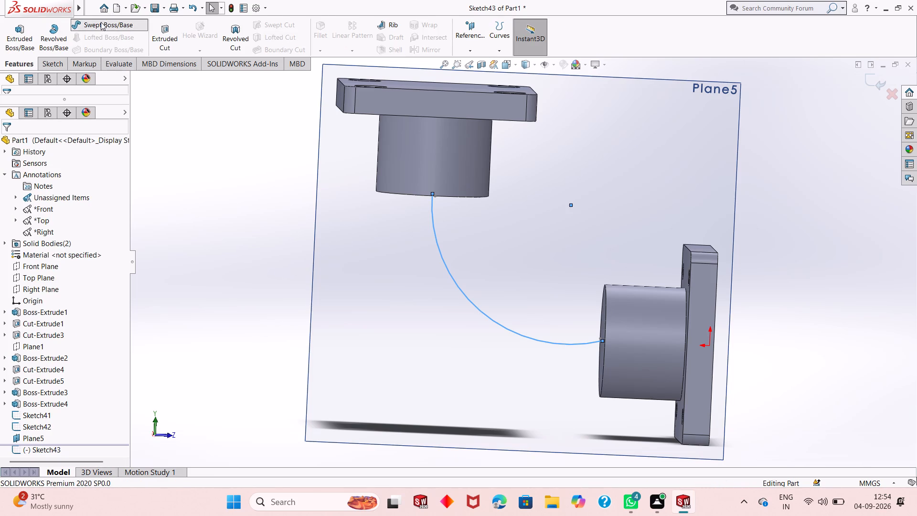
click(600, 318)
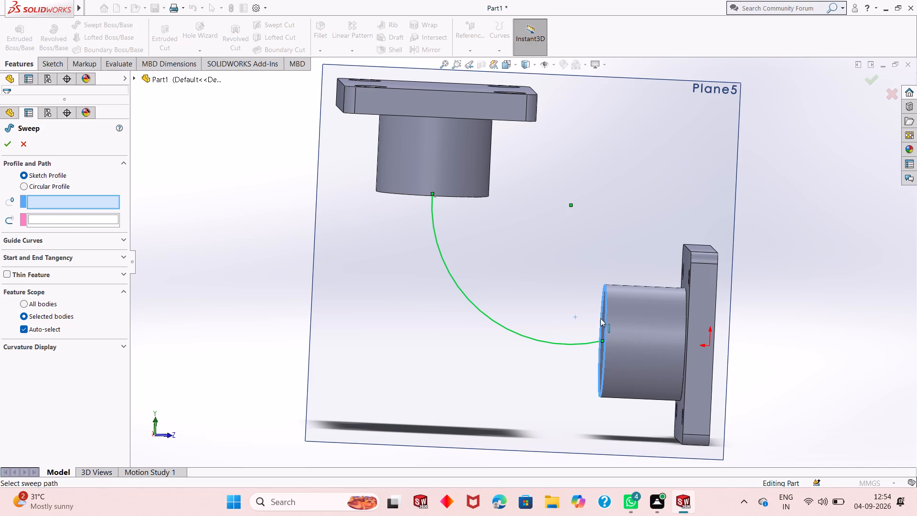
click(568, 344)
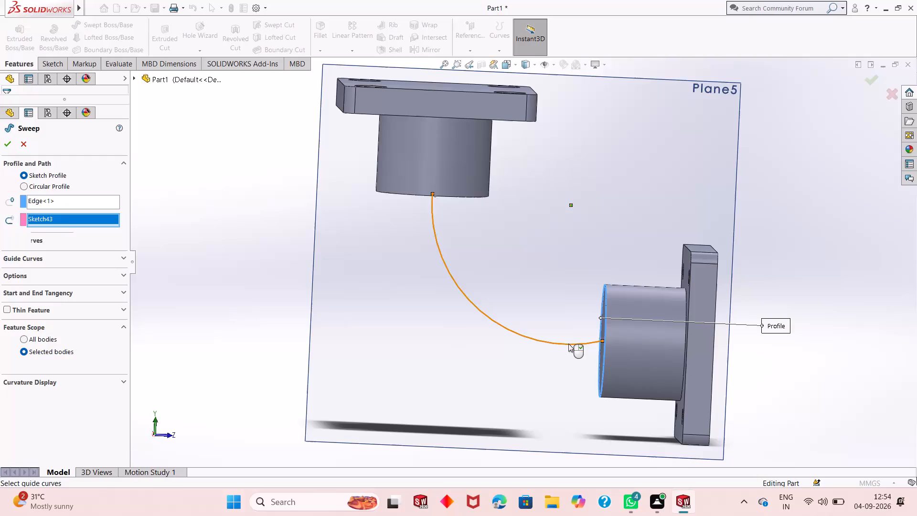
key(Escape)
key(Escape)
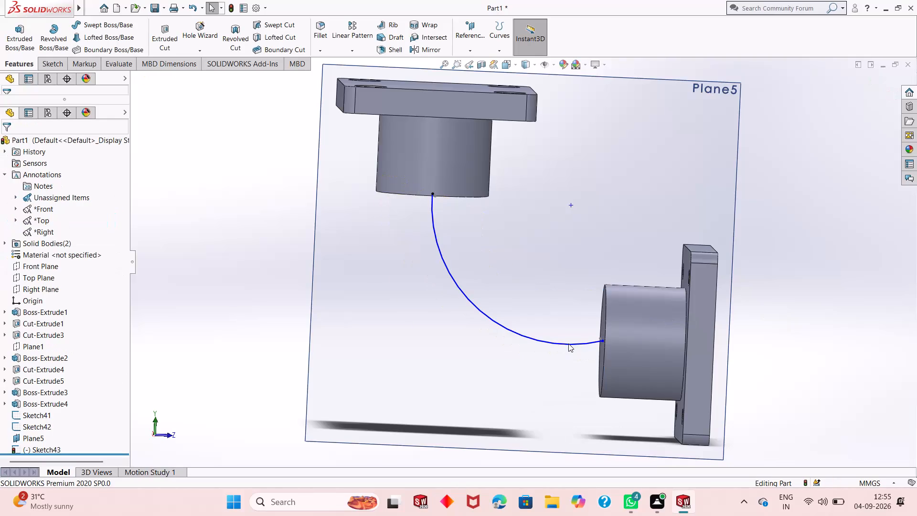
Undo the arc sketch, the new reference plane and the centerline in Sketch42 on the Boss-Extrude3 cylinder's end face.
key(ctrl+z)
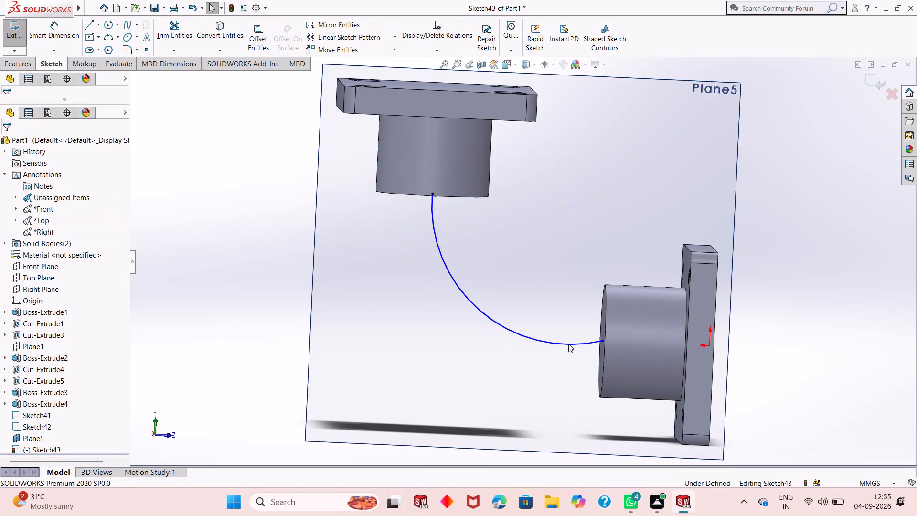
key(ctrl+z)
key(ctrl+z)
key(ctrl+z)
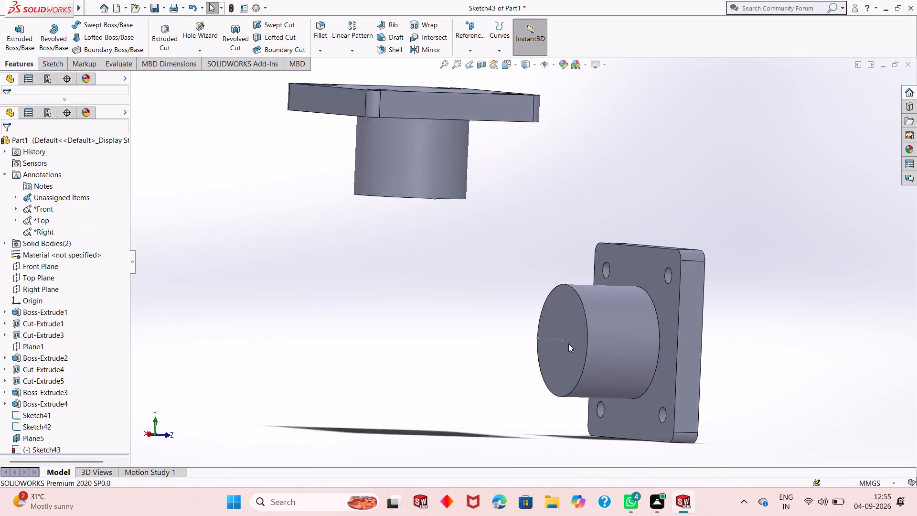
key(ctrl+z)
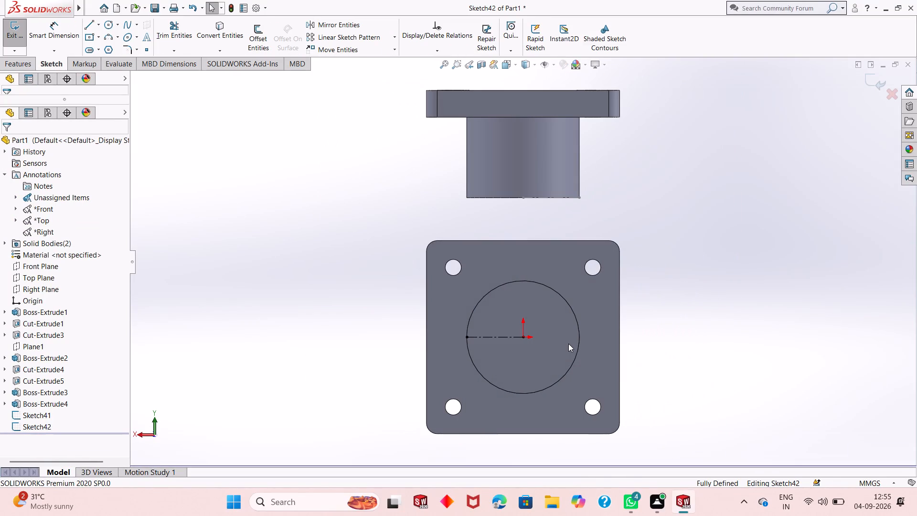
key(ctrl+z)
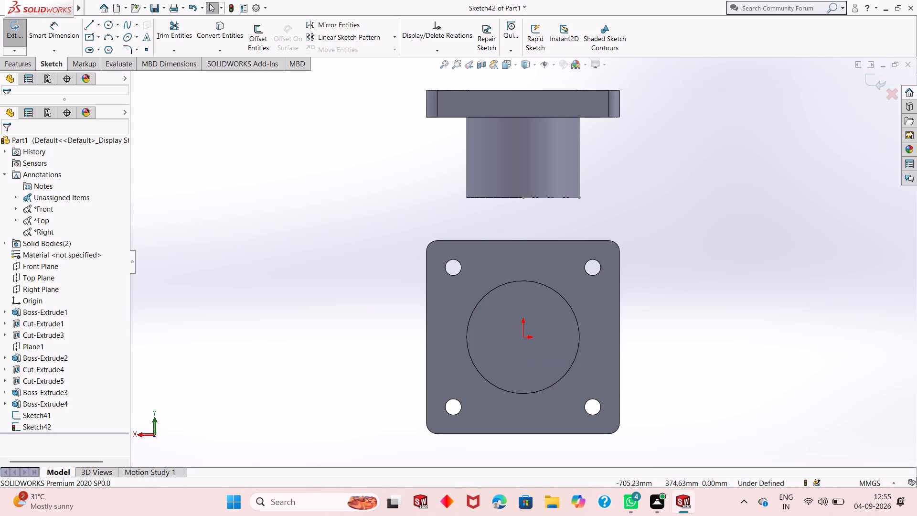
Sketch a circle of radius 105 mm centred on the Boss-Extrude3 cylinder's end face, matching its circular edge.
click(109, 22)
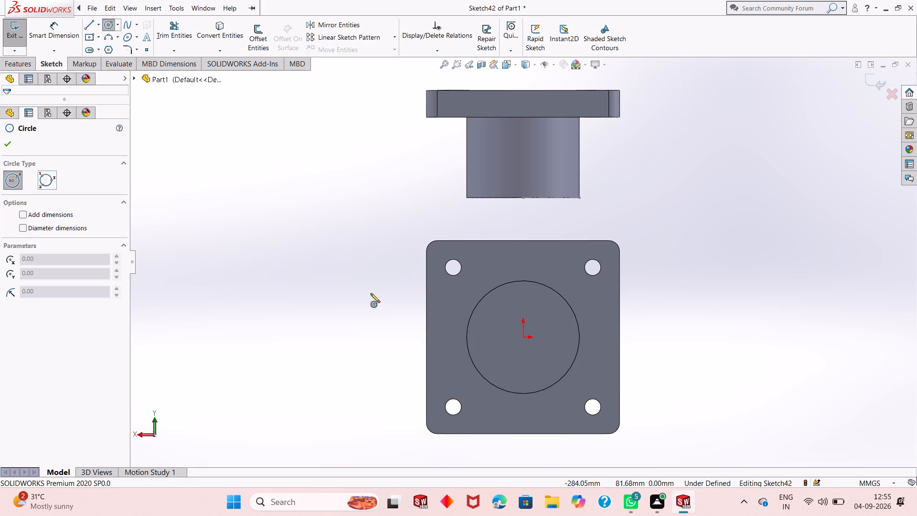
click(523, 337)
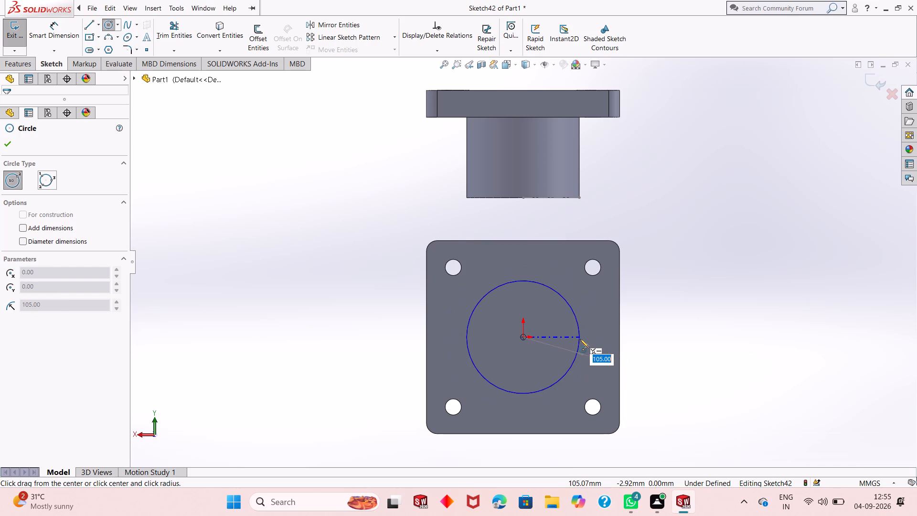
click(580, 339)
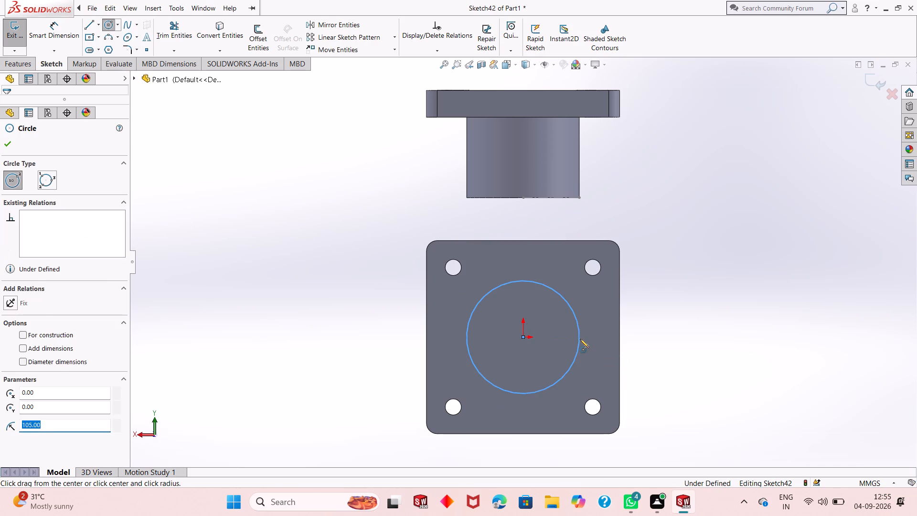
key(Escape)
key(Escape)
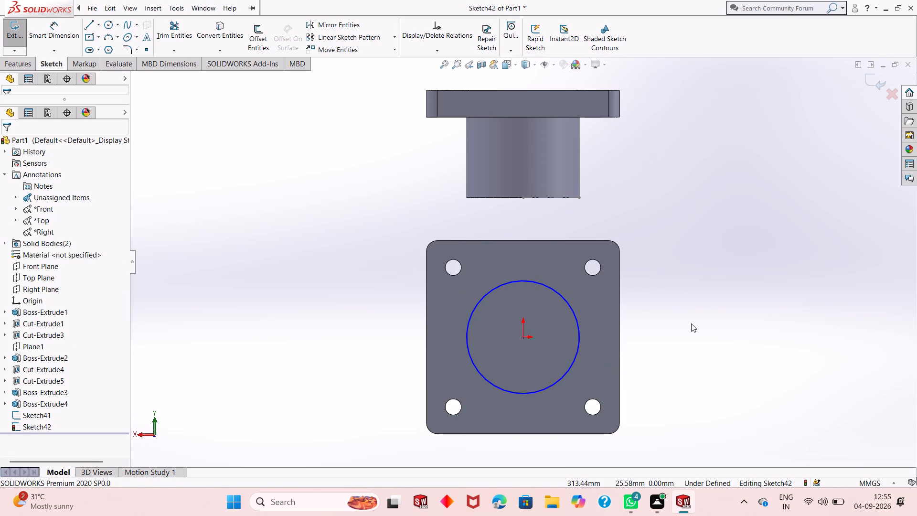
middle_drag(692, 325, 527, 302)
middle_drag(554, 297, 604, 288)
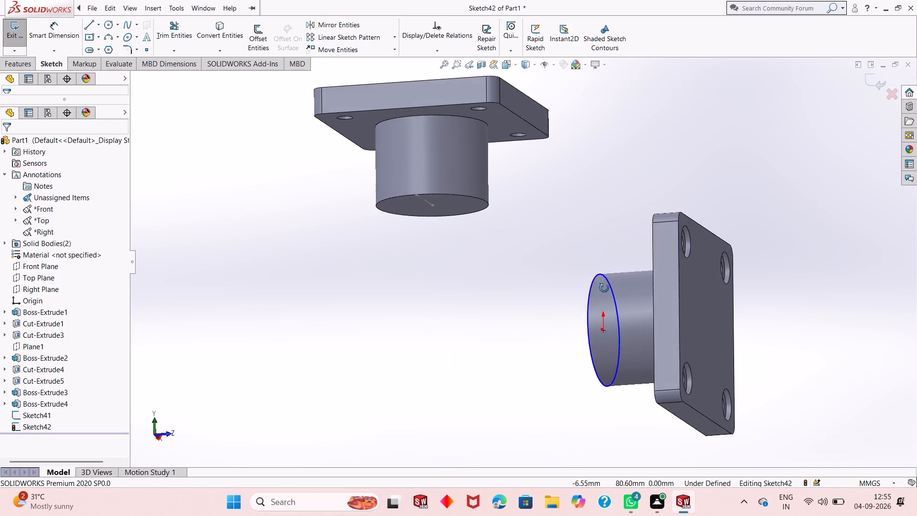
middle_drag(604, 288, 637, 328)
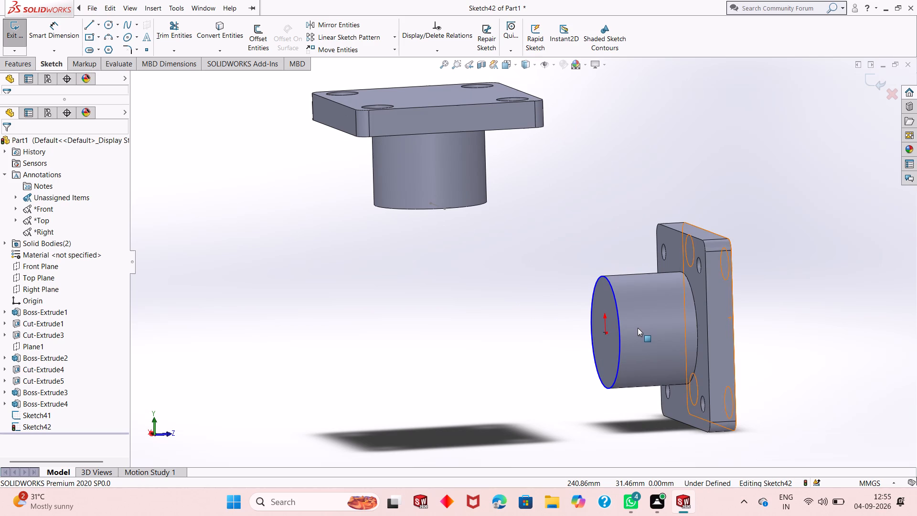
key(Escape)
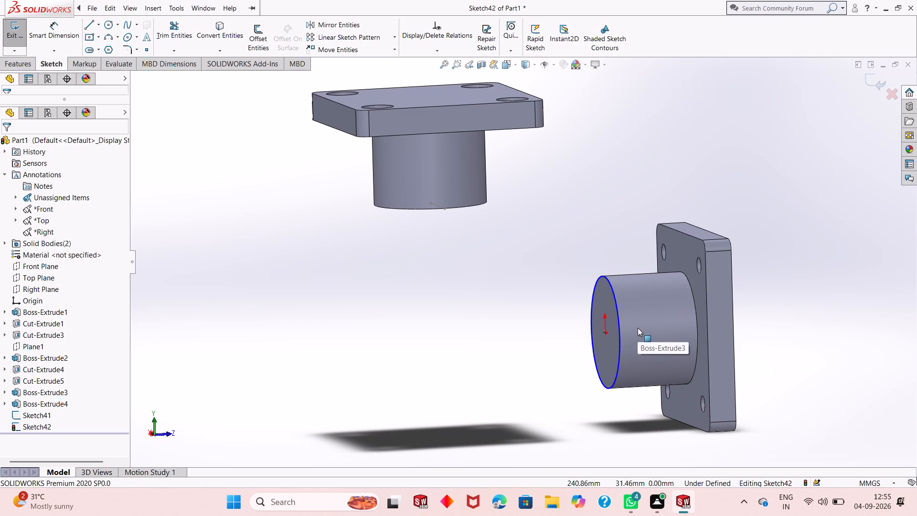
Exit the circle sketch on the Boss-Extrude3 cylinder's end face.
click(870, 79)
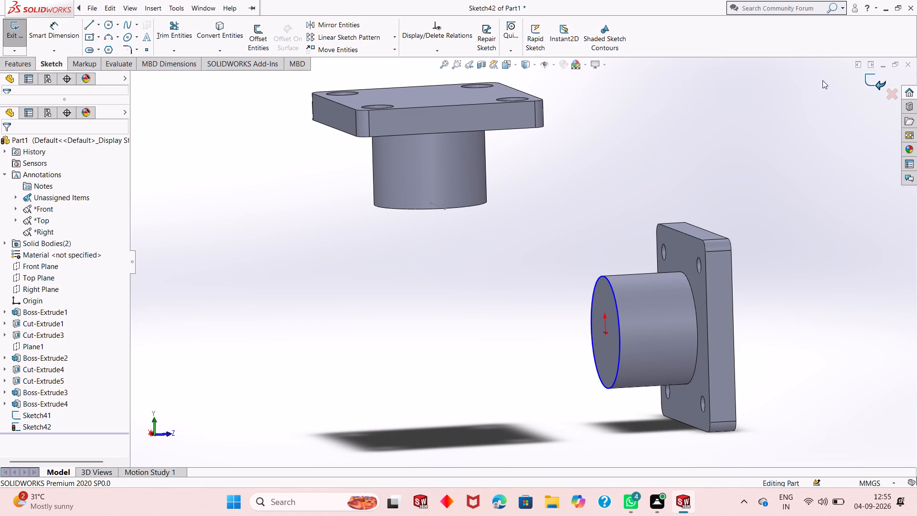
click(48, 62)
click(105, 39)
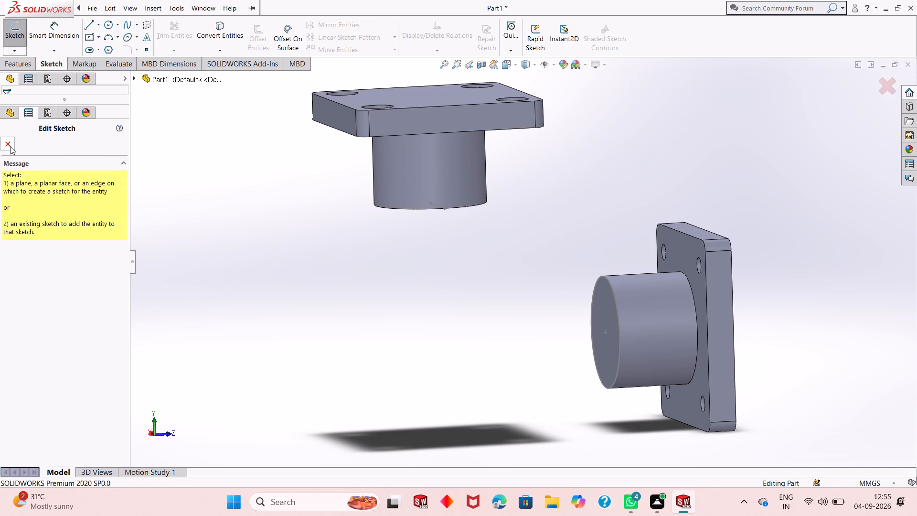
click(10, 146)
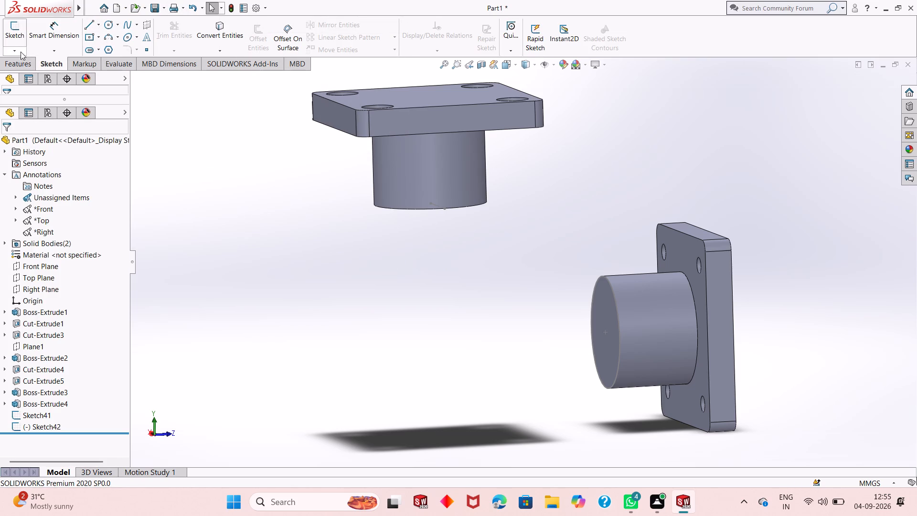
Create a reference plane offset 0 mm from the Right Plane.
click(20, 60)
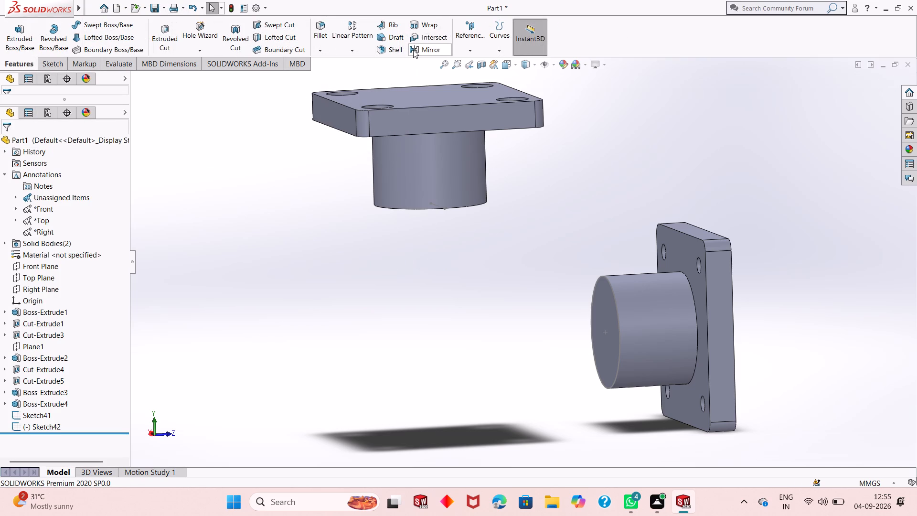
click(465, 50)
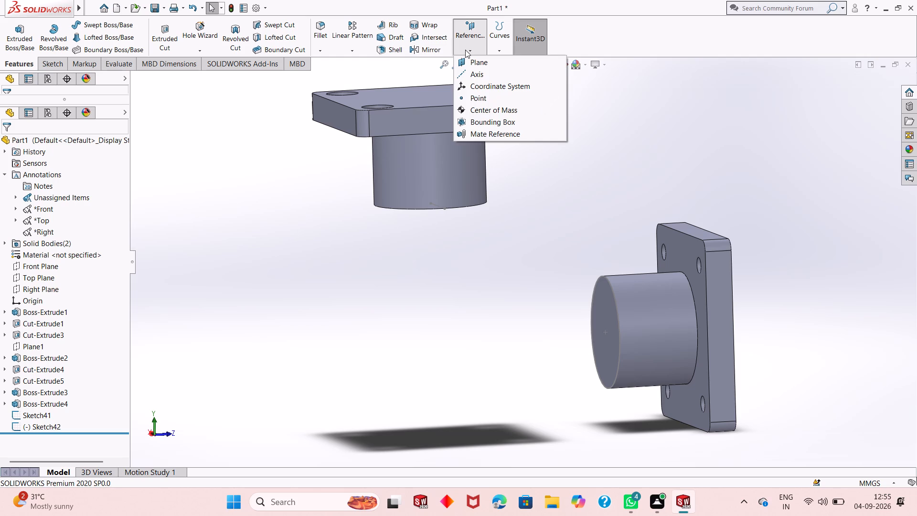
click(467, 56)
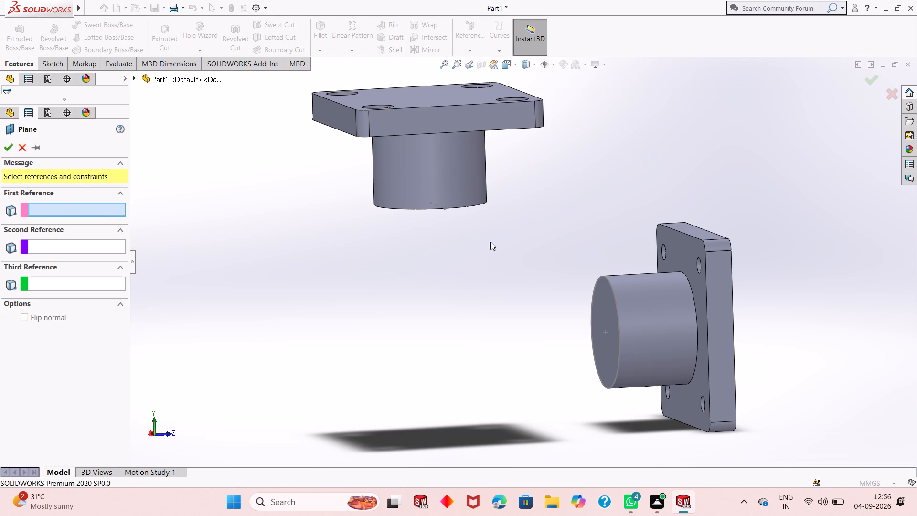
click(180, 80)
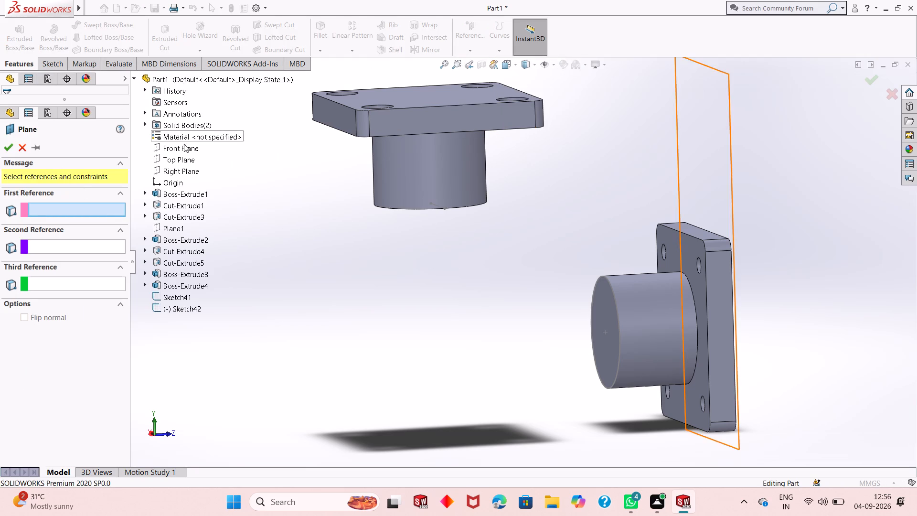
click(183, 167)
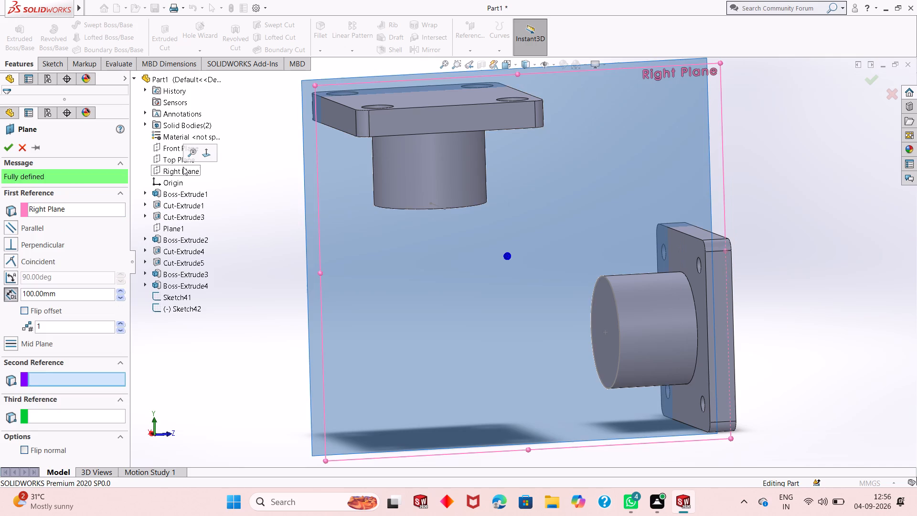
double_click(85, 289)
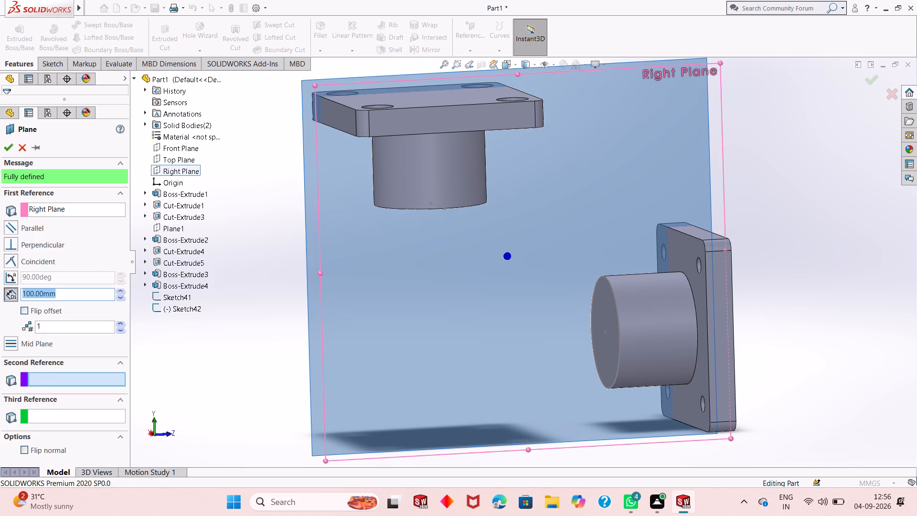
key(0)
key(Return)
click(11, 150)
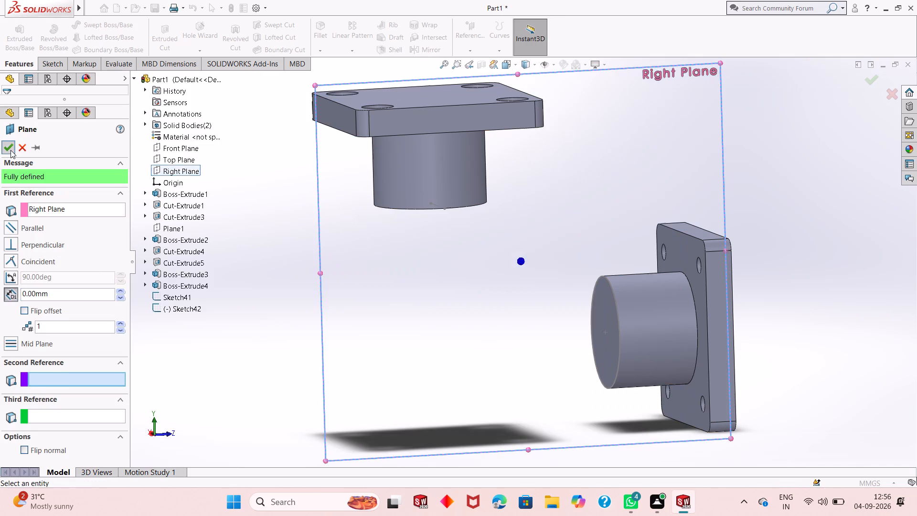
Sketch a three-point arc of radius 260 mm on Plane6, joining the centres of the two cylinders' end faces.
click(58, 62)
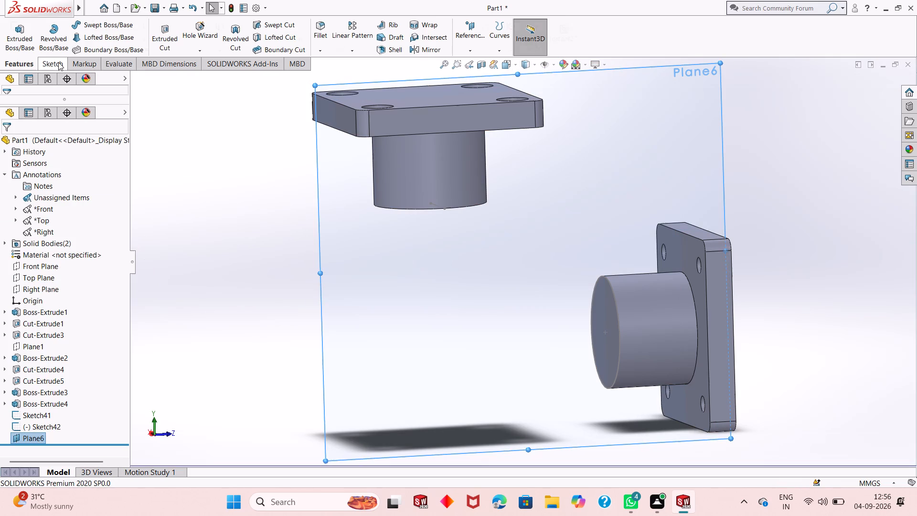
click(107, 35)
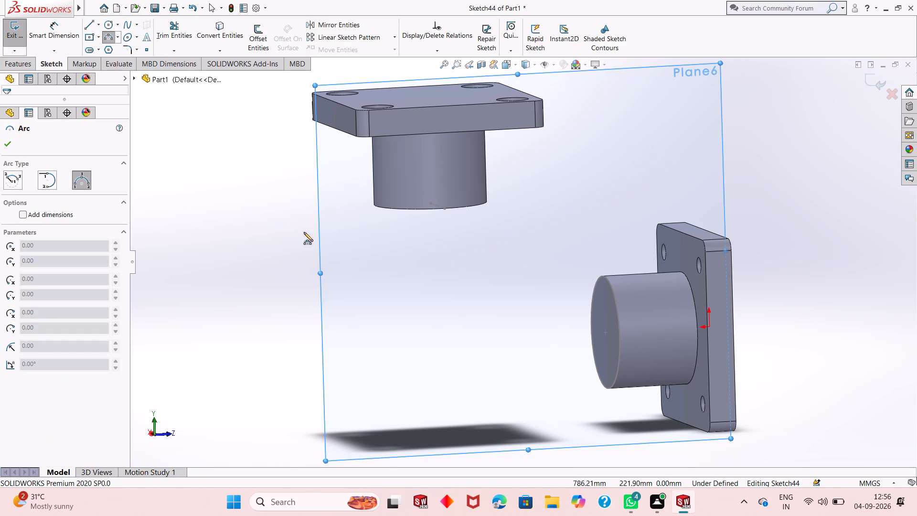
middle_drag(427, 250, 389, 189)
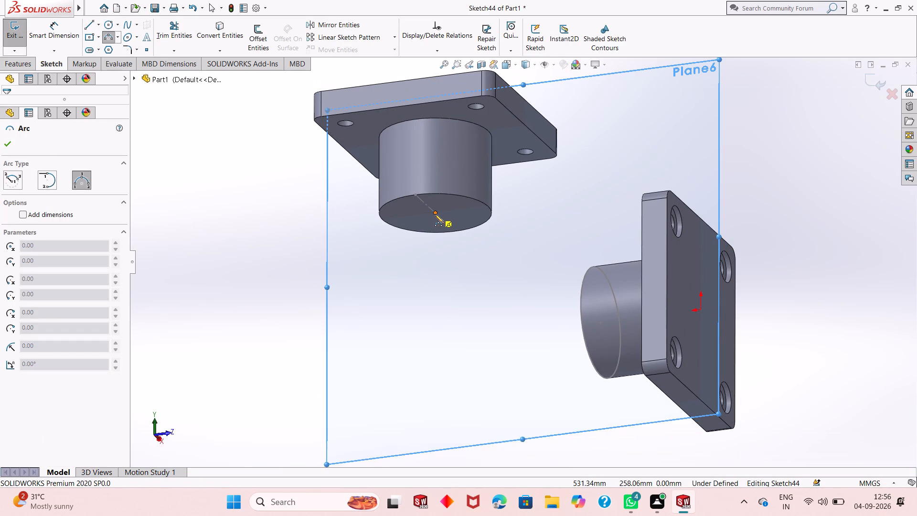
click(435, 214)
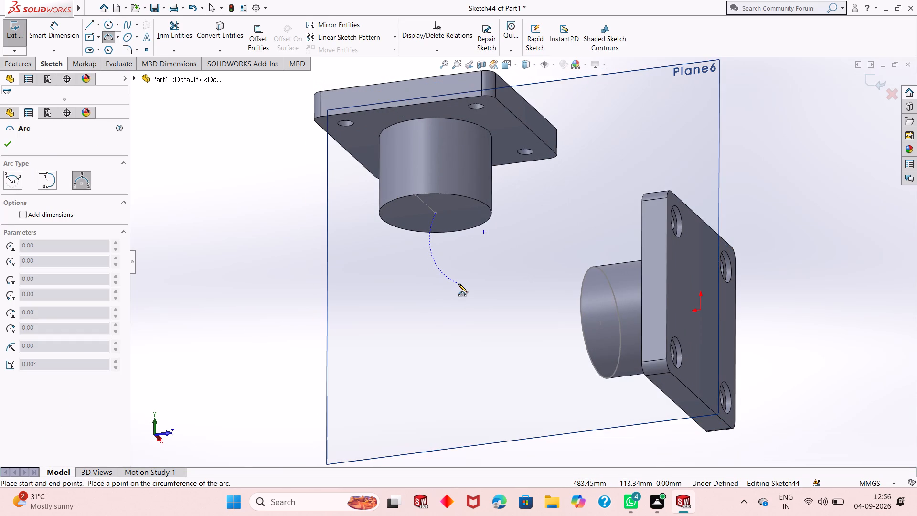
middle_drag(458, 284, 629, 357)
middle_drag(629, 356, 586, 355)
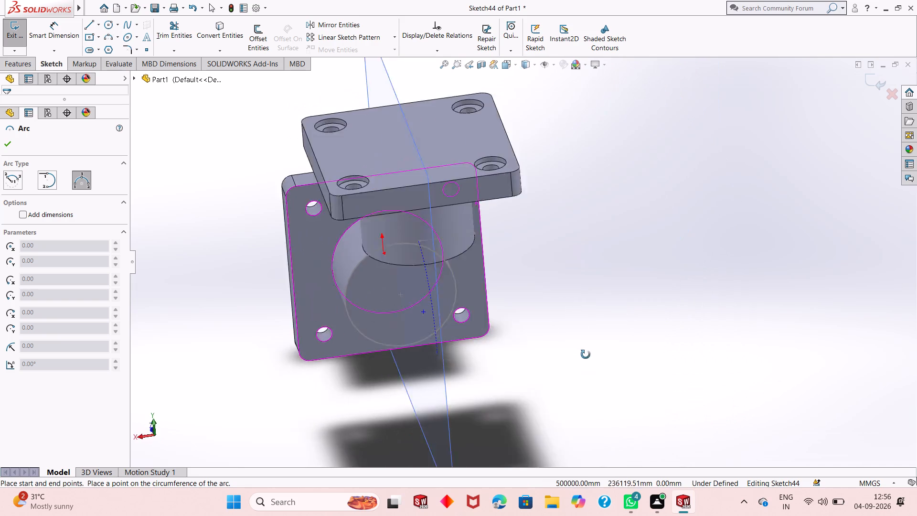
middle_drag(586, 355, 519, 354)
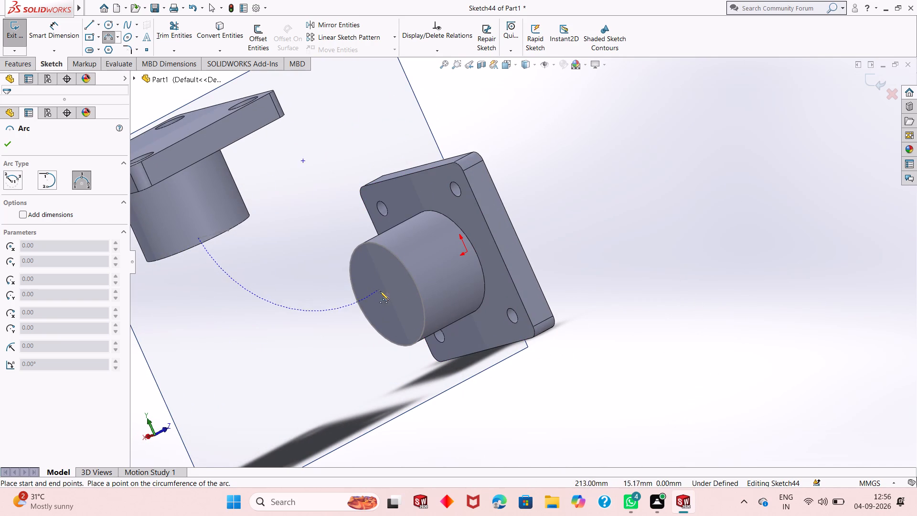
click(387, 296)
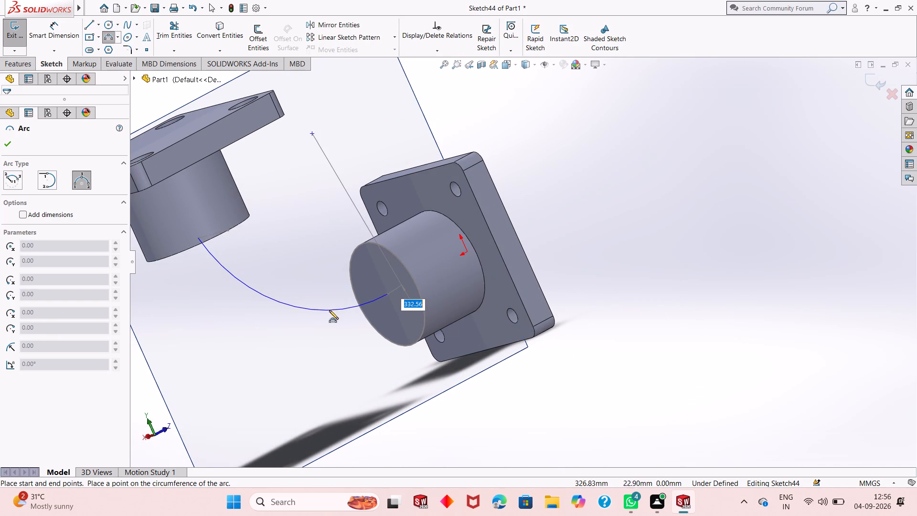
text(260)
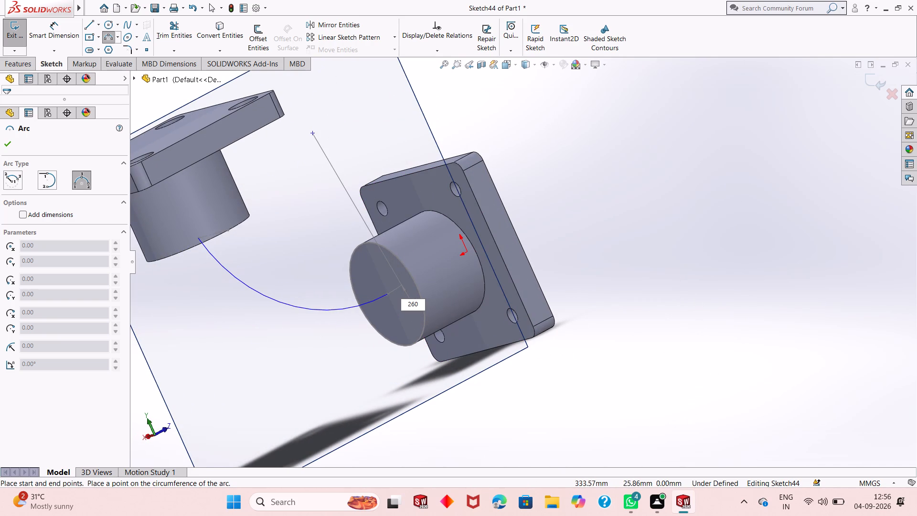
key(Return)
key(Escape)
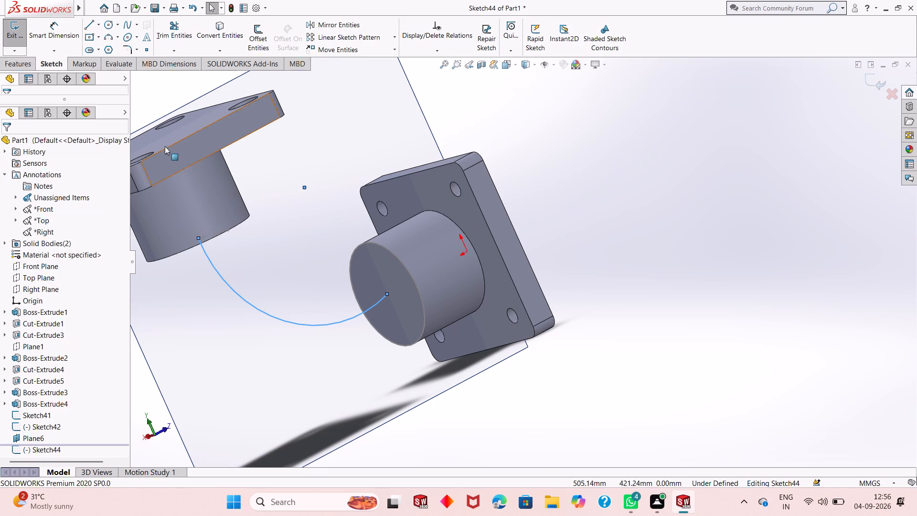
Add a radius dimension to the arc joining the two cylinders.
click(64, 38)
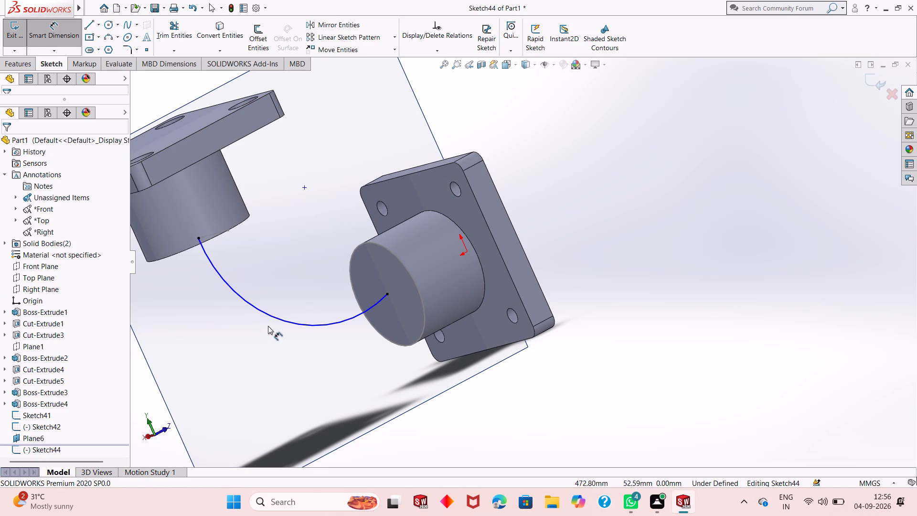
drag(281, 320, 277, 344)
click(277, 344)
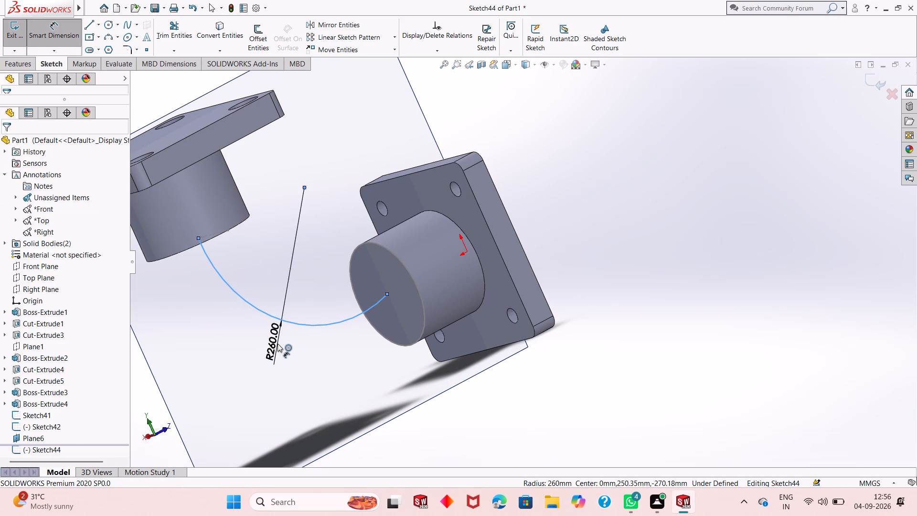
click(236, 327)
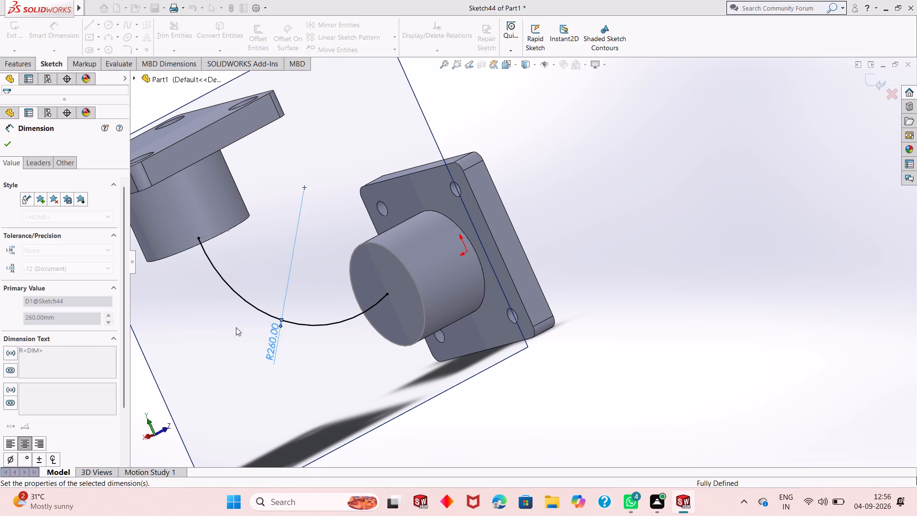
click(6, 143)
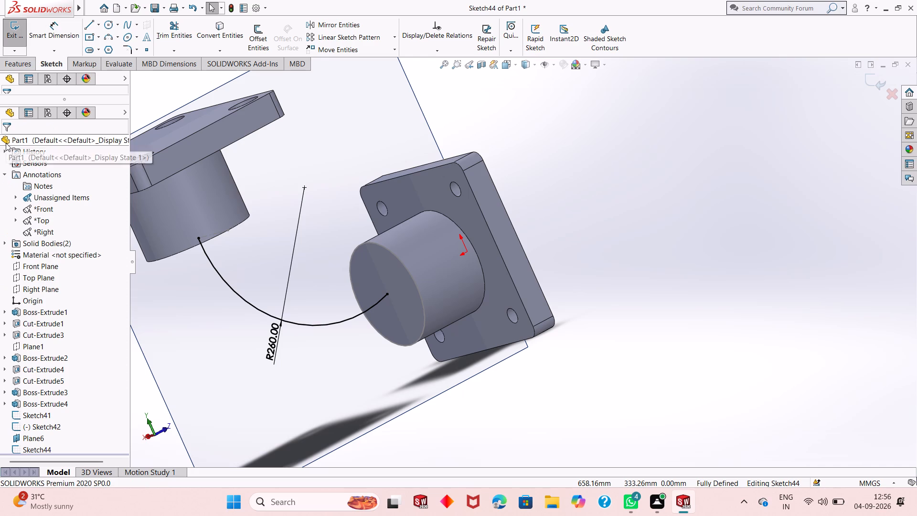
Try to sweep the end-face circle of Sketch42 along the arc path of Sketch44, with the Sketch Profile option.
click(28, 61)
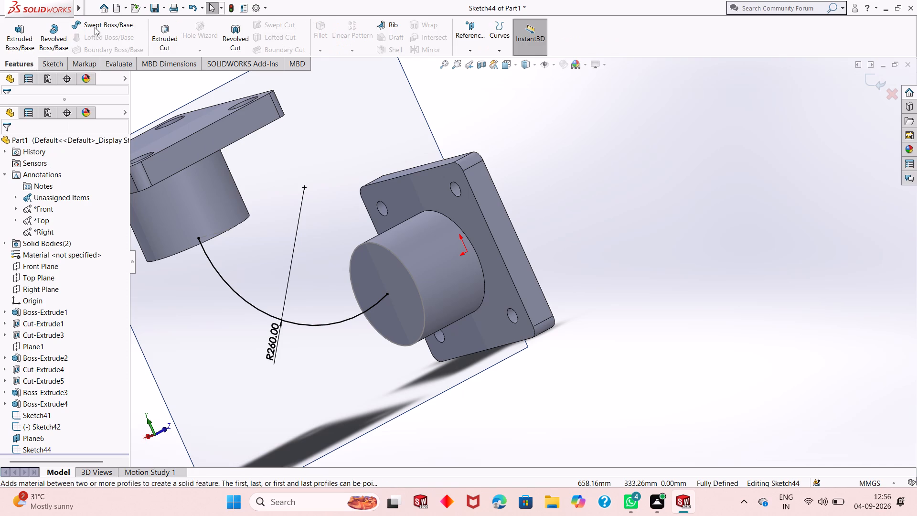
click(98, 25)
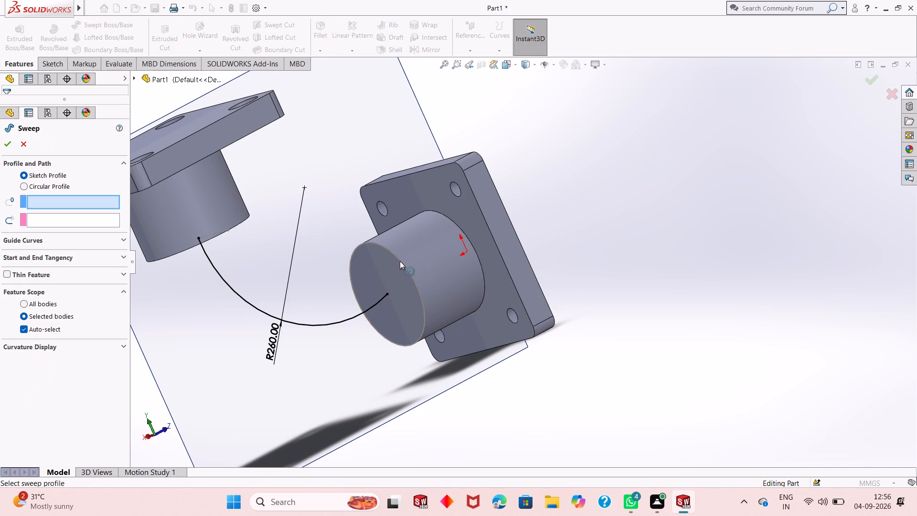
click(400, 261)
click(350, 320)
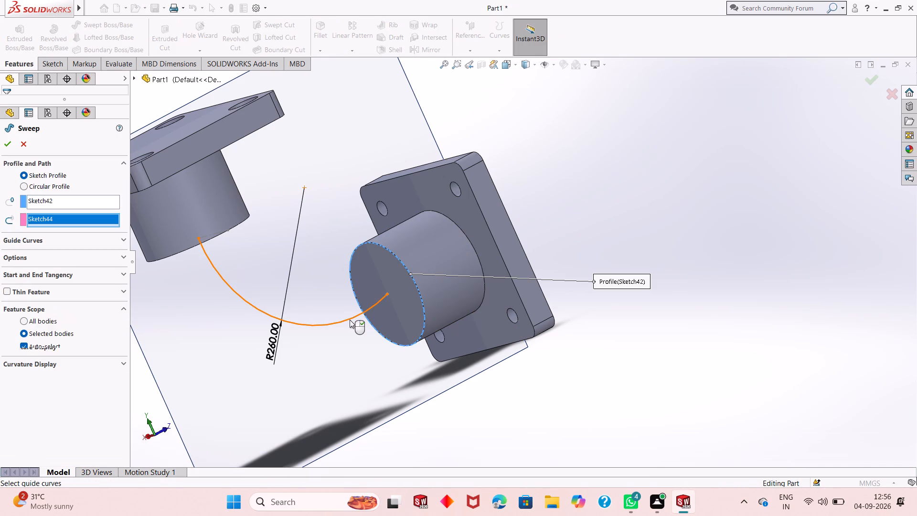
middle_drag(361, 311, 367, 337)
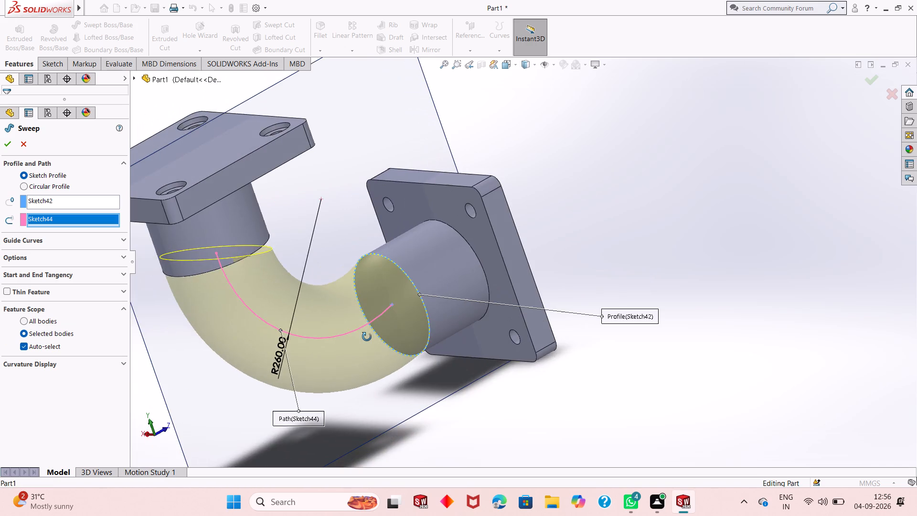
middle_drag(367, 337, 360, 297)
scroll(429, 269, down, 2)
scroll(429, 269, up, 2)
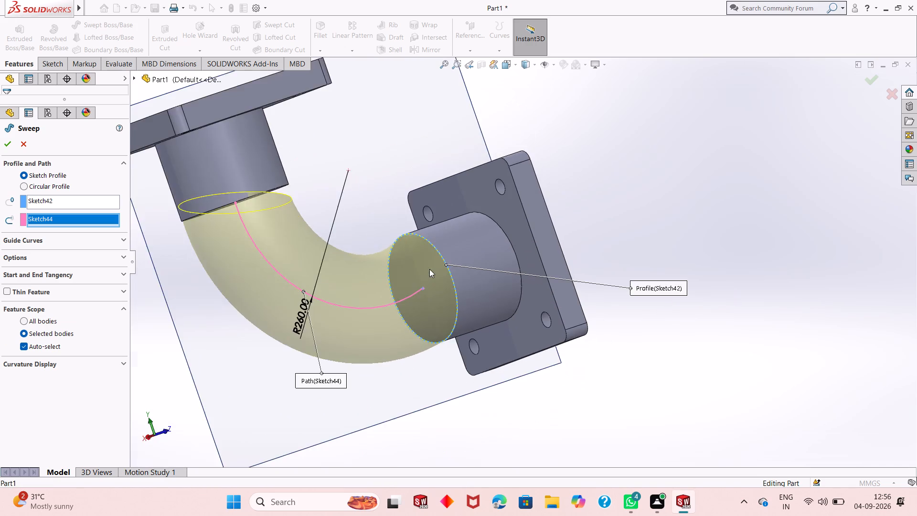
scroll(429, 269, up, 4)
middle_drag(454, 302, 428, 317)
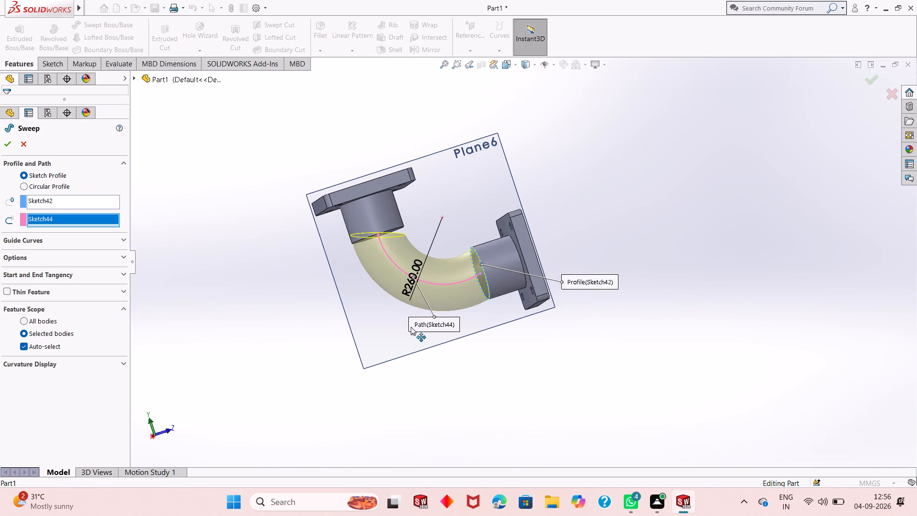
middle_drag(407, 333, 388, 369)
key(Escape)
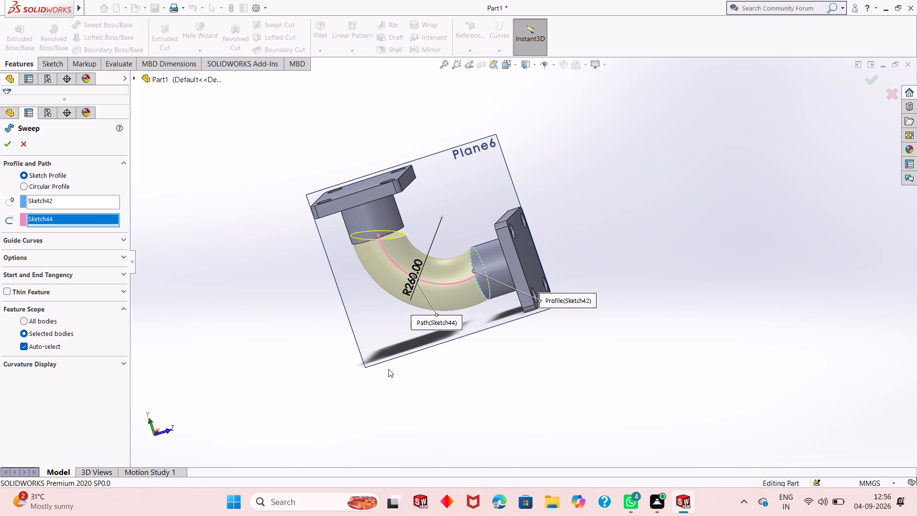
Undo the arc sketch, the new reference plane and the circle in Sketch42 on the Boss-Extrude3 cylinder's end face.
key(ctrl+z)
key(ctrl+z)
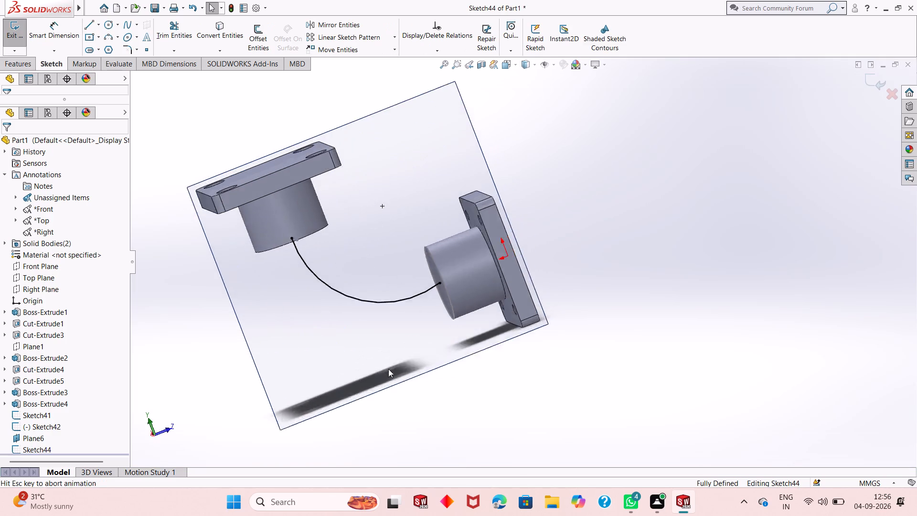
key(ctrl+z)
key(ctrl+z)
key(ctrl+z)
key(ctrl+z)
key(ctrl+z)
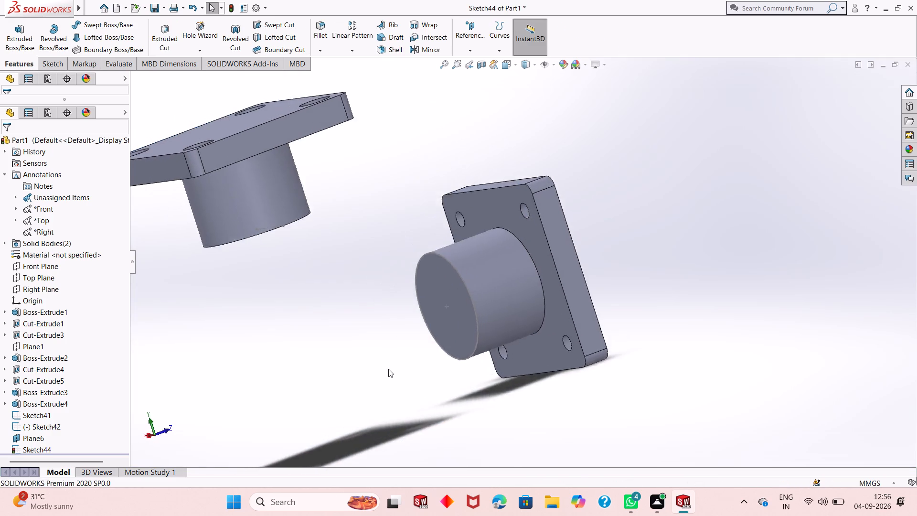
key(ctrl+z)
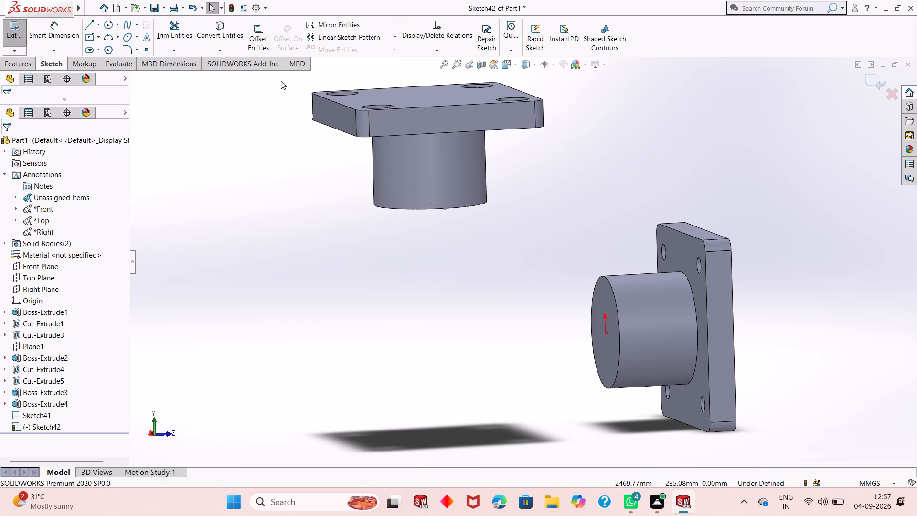
Exit the empty sketch and create a reference plane offset 0 mm from the Right Plane.
click(25, 64)
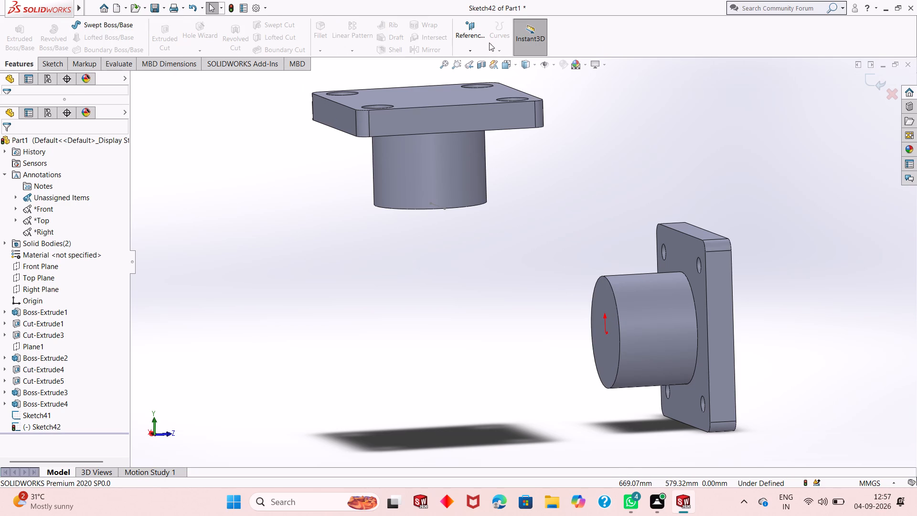
click(469, 49)
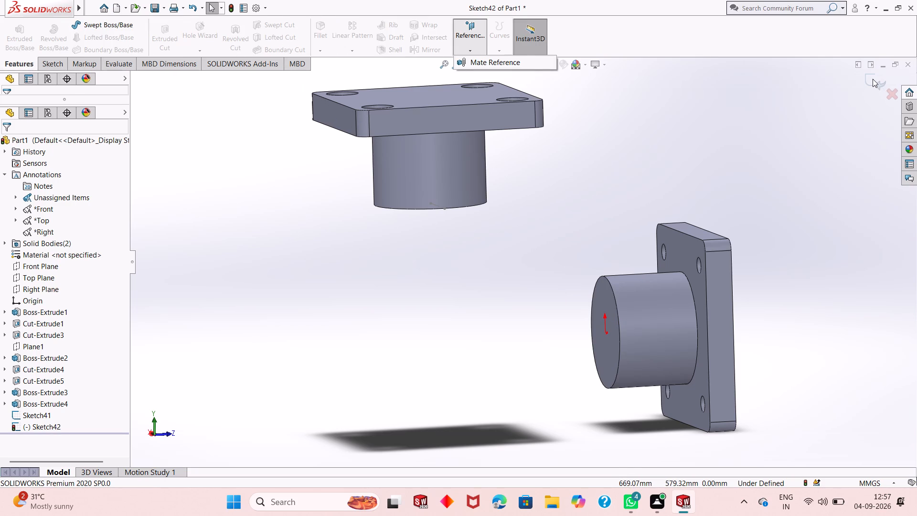
click(873, 79)
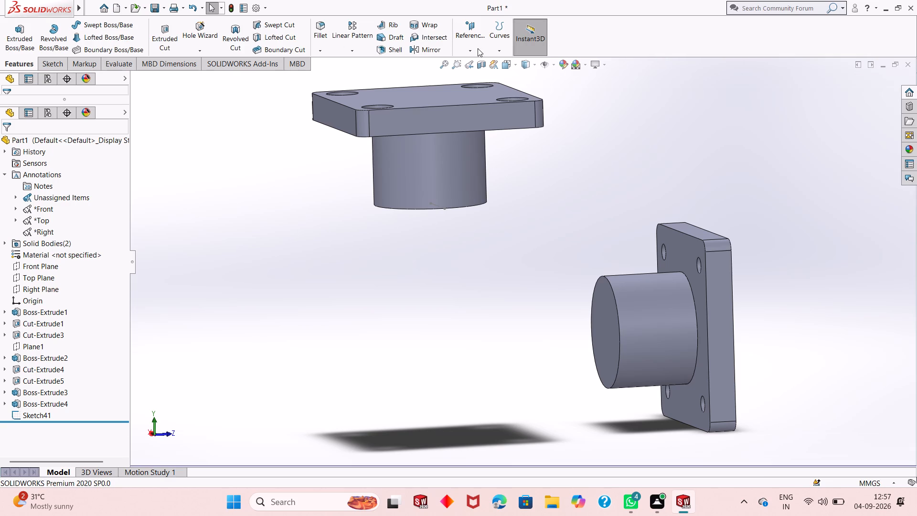
click(472, 52)
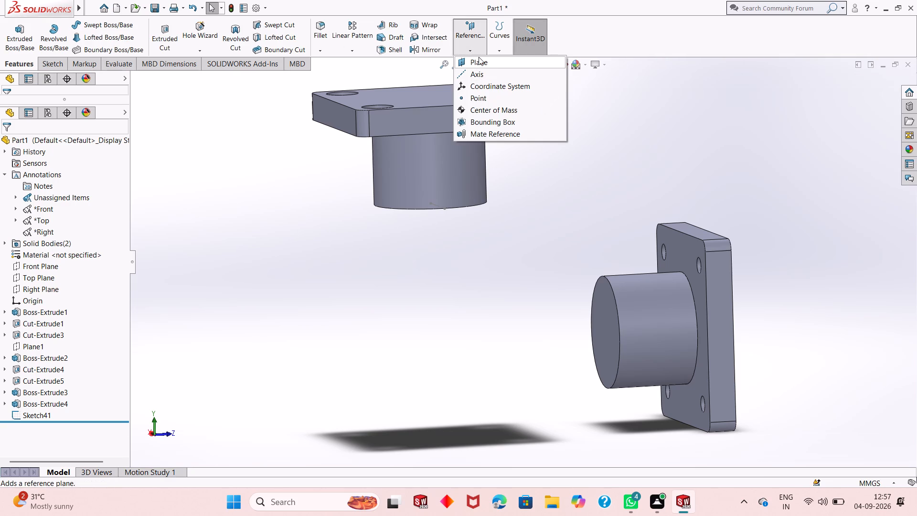
click(479, 57)
click(189, 80)
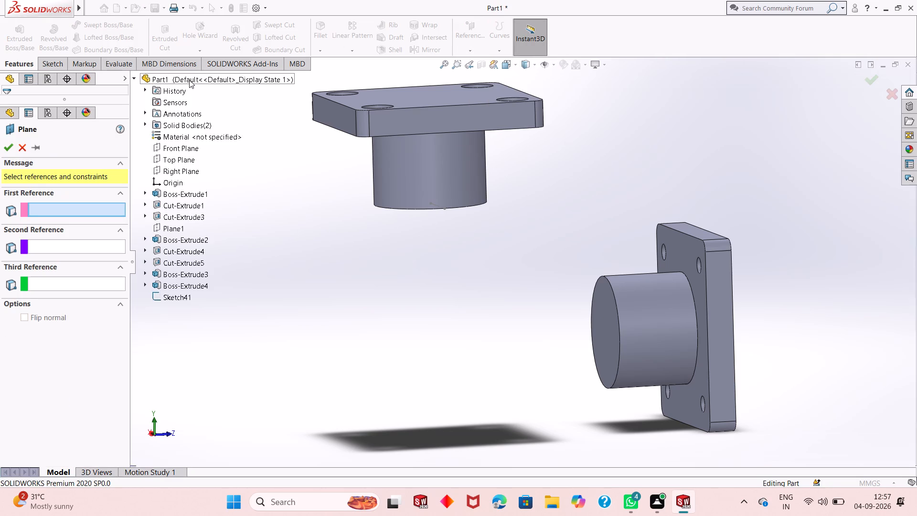
click(184, 166)
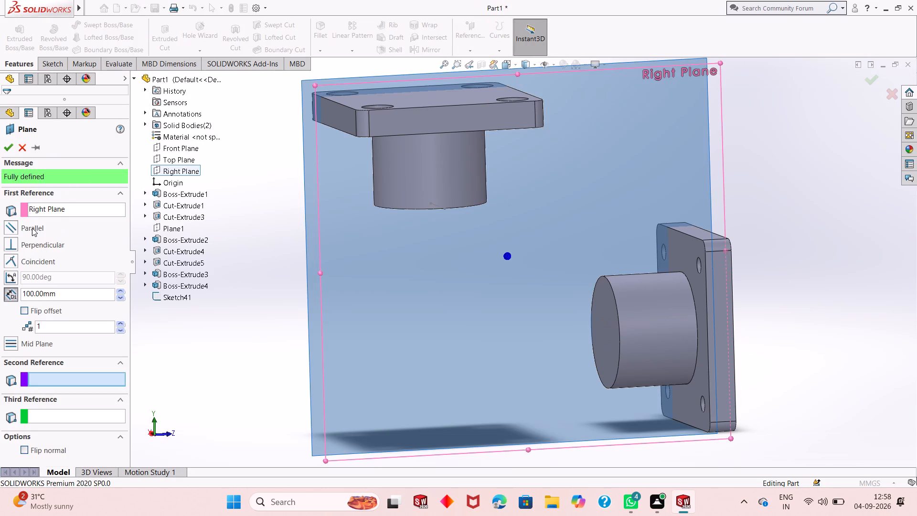
double_click(52, 296)
key(0)
key(Return)
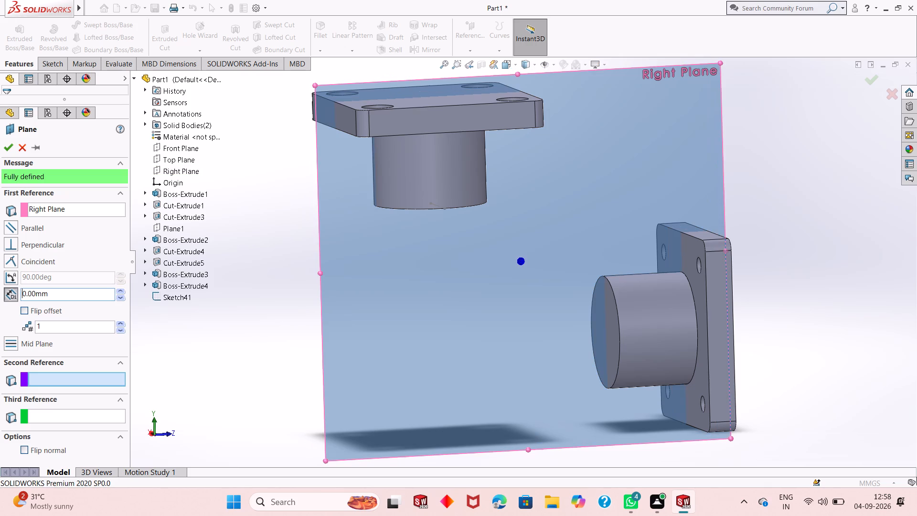
click(4, 145)
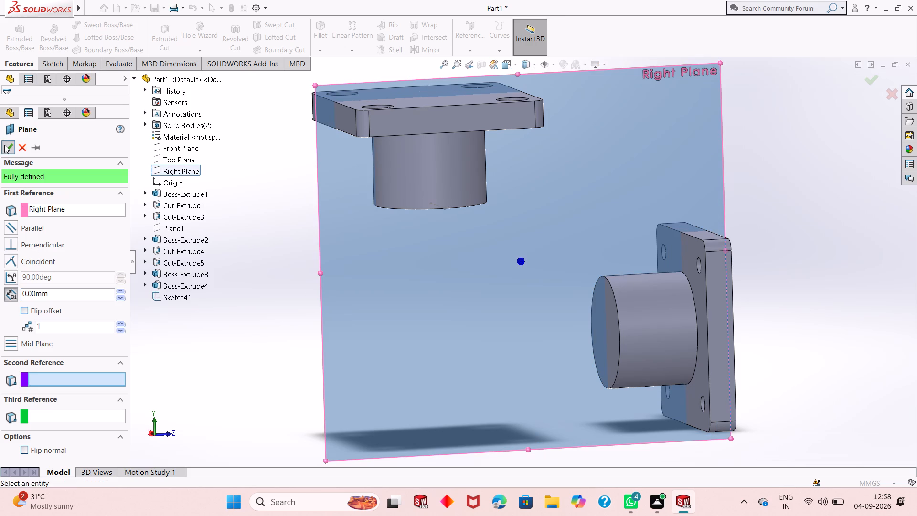
Sketch a circle of about 108 mm radius on the new plane, centred level with the origin and about 406 mm from it.
drag(363, 299, 397, 278)
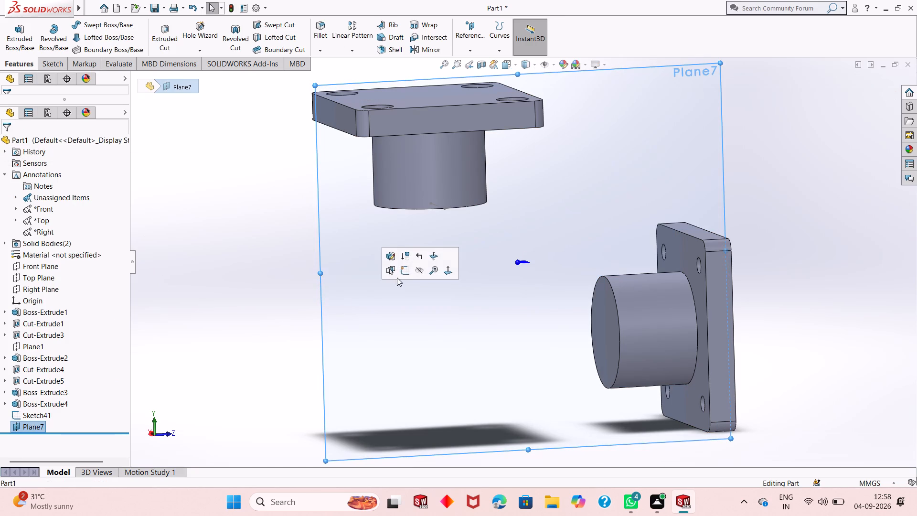
drag(397, 278, 402, 273)
click(402, 273)
key(ctrl+8)
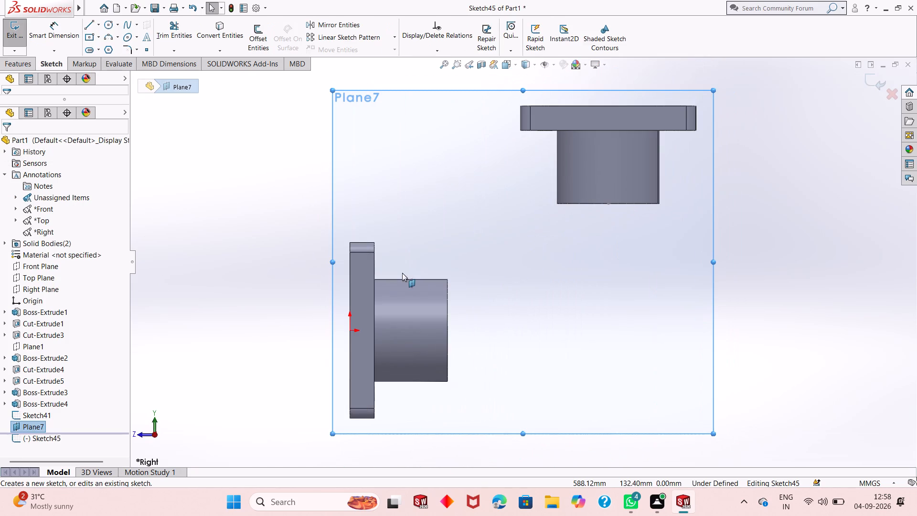
click(104, 21)
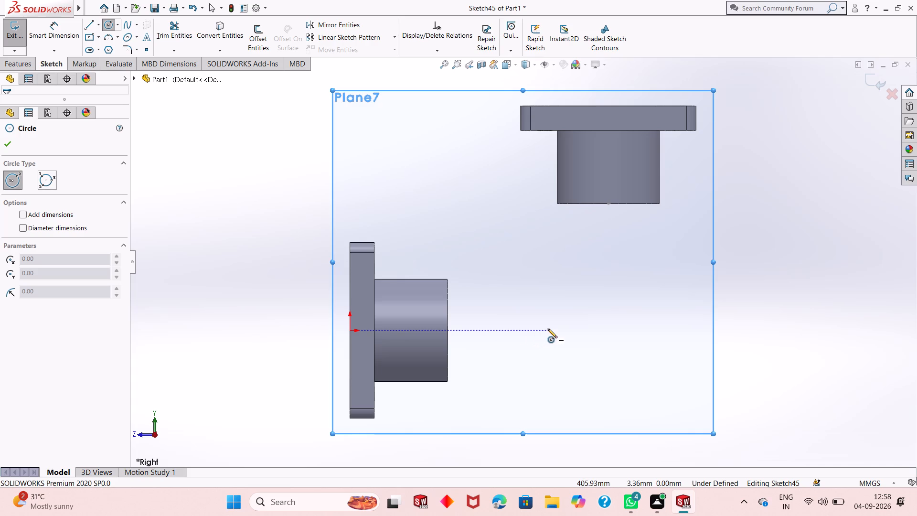
drag(548, 329, 593, 357)
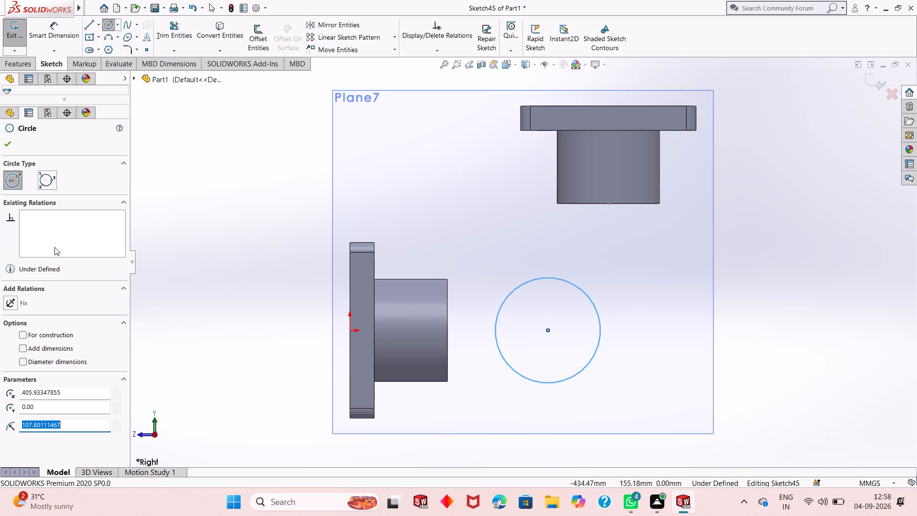
click(9, 146)
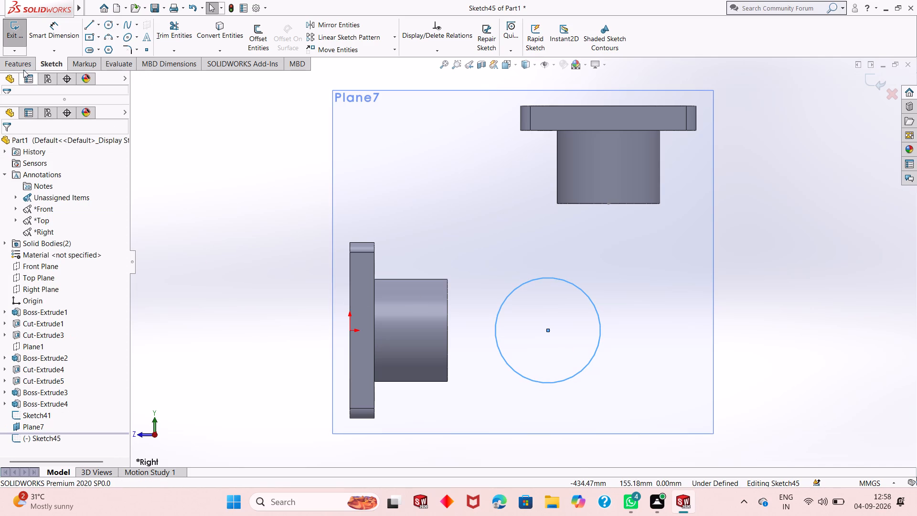
Dimension the circle's diameter as 260 mm.
click(49, 30)
drag(597, 354, 767, 446)
click(767, 446)
text(260)
key(Return)
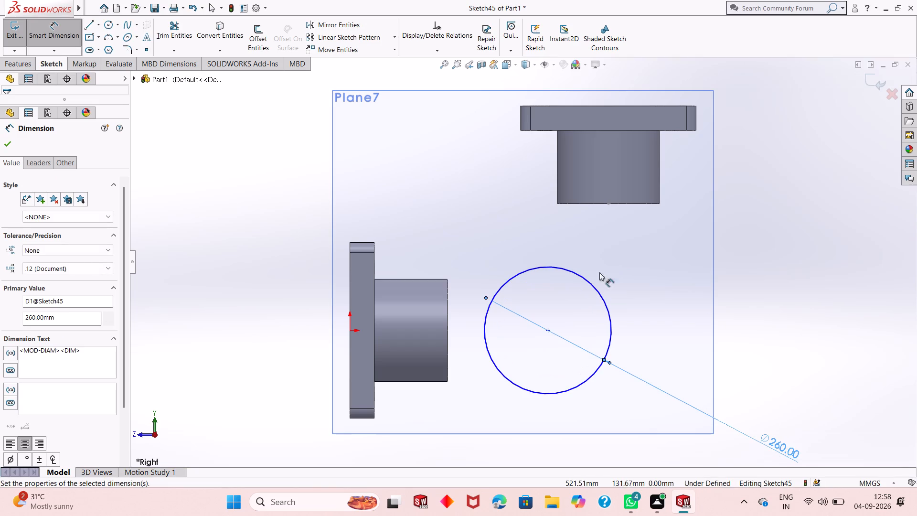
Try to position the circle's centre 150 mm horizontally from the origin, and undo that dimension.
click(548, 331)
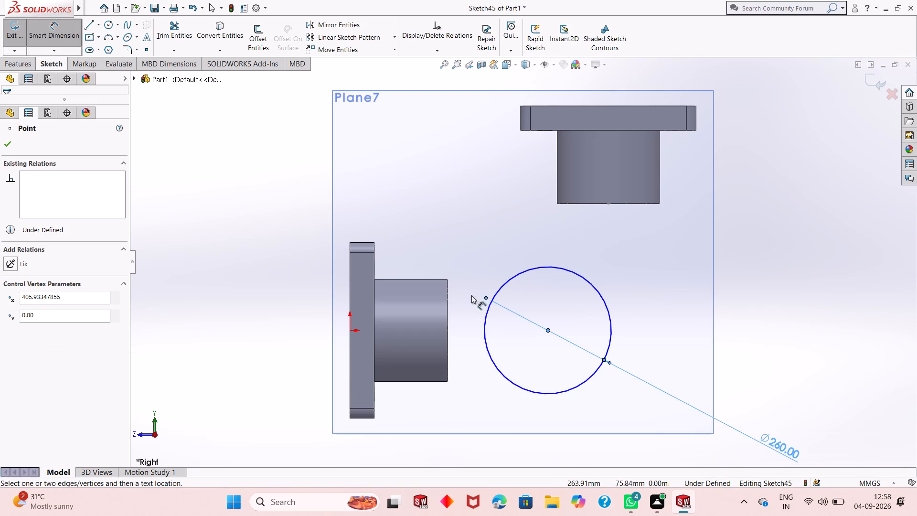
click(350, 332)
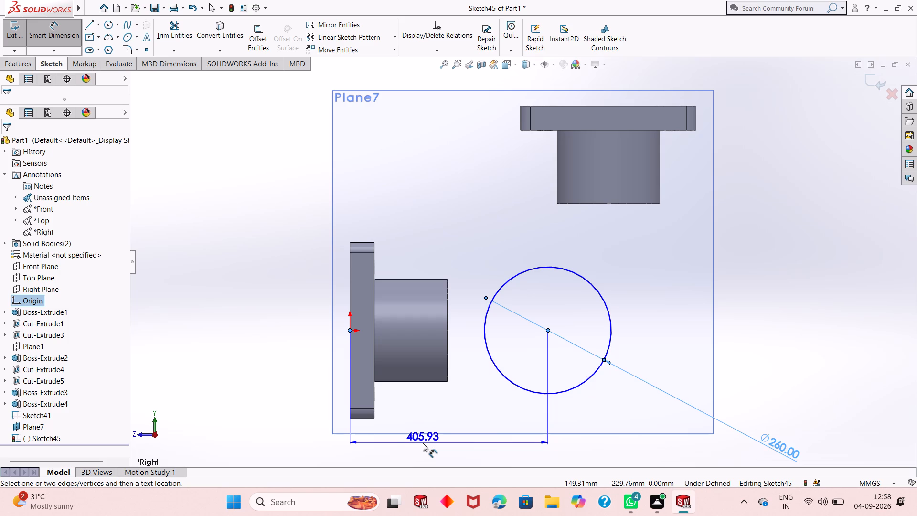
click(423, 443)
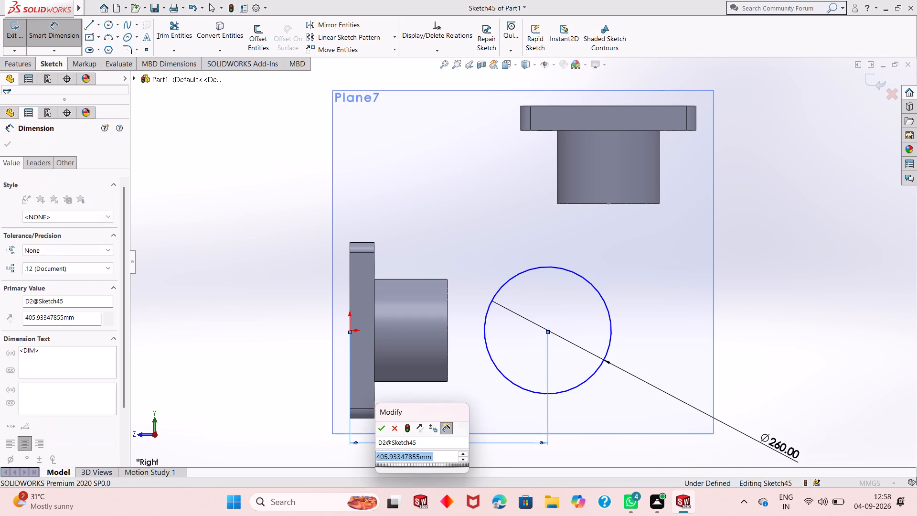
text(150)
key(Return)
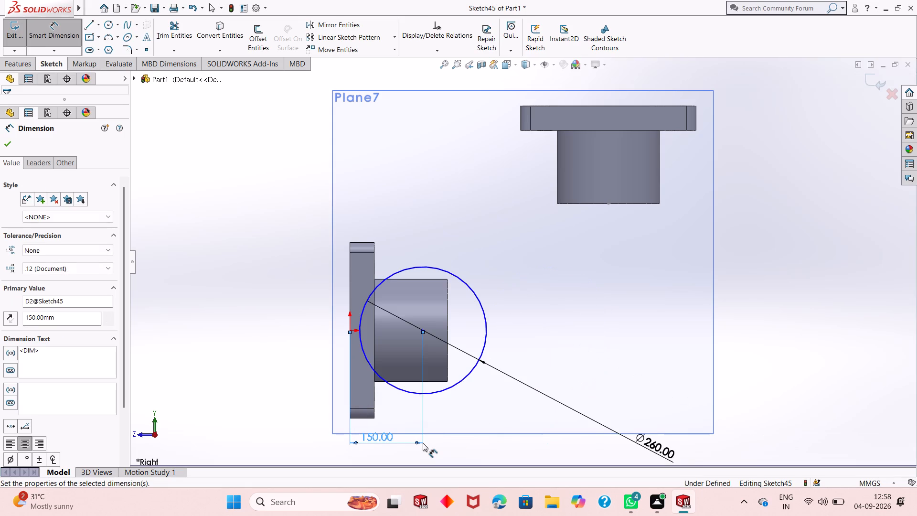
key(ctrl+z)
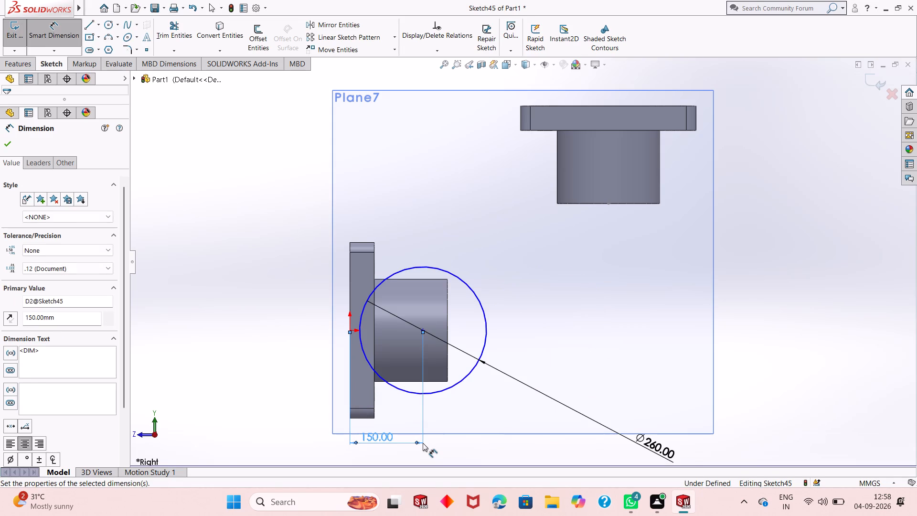
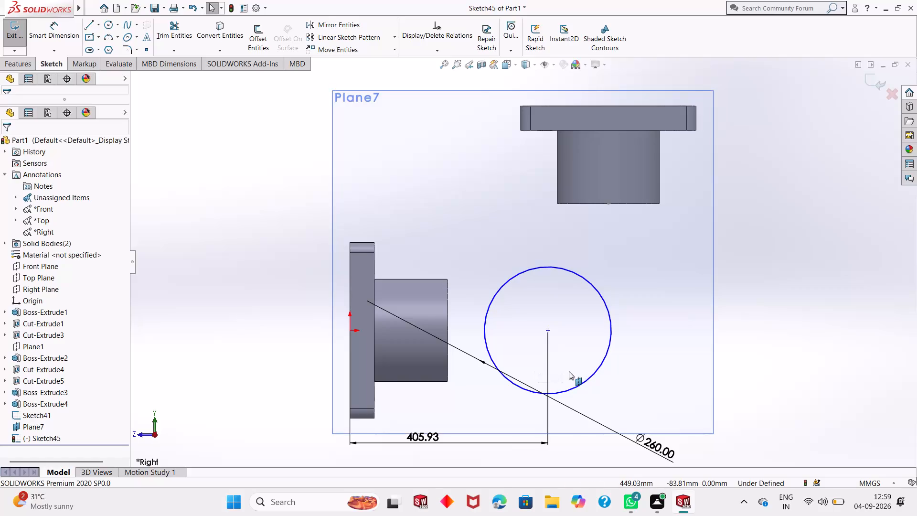
Undo the circle's dimensions and the circle itself in the sketch on Plane7.
key(ctrl+z)
key(ctrl+z)
key(ctrl+z)
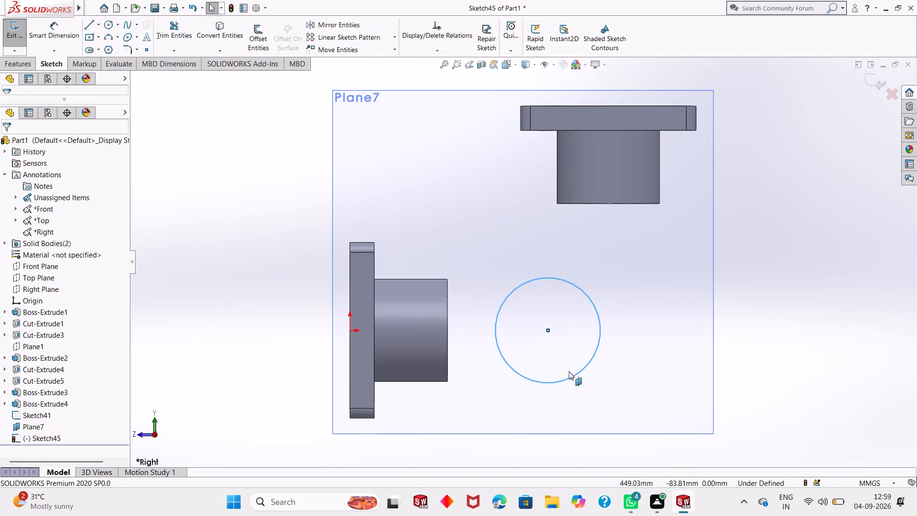
key(ctrl+z)
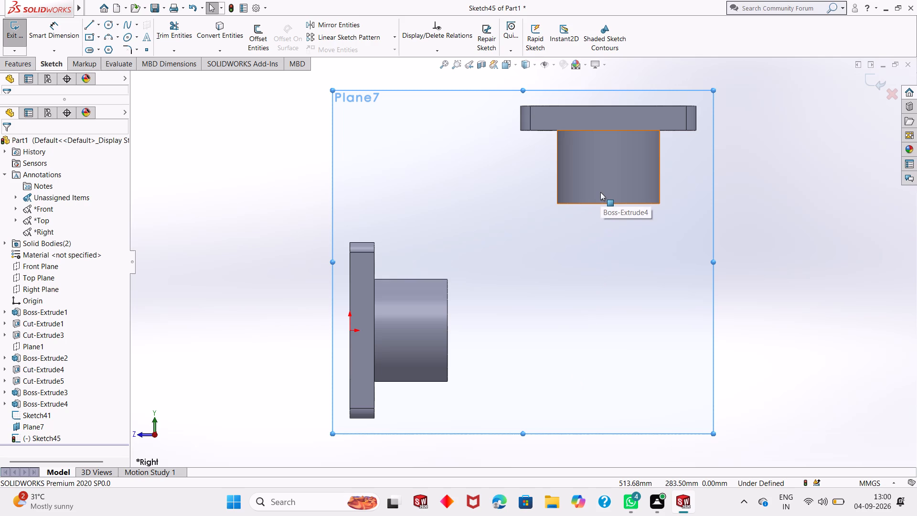
Undo the sketch, its reference plane and the earlier path work, back to the point sketches Sketch25 and Sketch26.
key(ctrl+z)
key(ctrl+z)
key(ctrl+z)
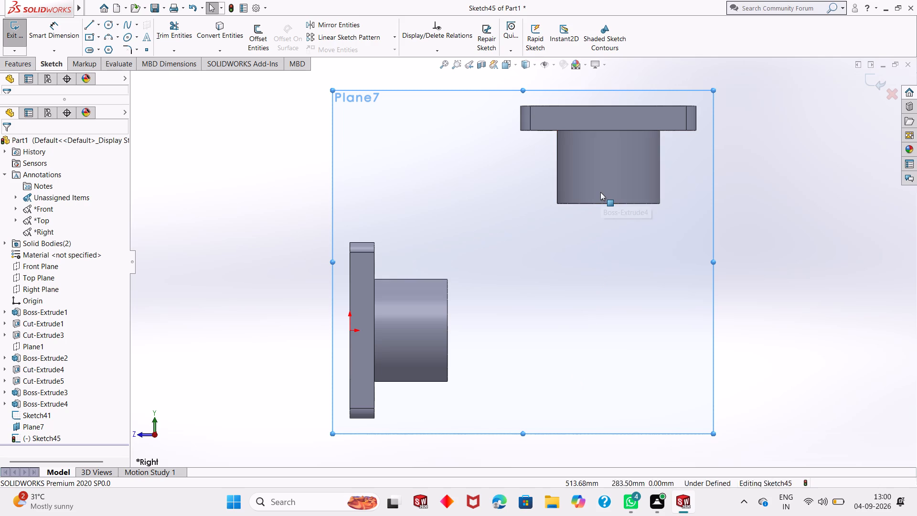
key(ctrl+z)
key(ctrl+z)
key(ctrl+z)
key(ctrl+z)
key(ctrl+z)
key(ctrl+z)
key(ctrl+z)
key(ctrl+z)
key(ctrl+z)
key(ctrl+z)
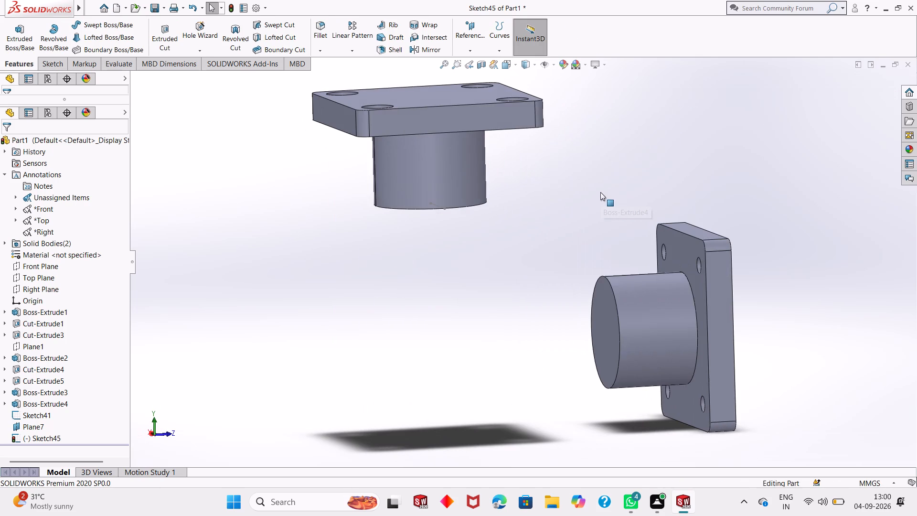
key(ctrl+z)
key(ctrl+z)
key(ctrl+z)
key(ctrl+z)
key(ctrl+z)
key(ctrl+z)
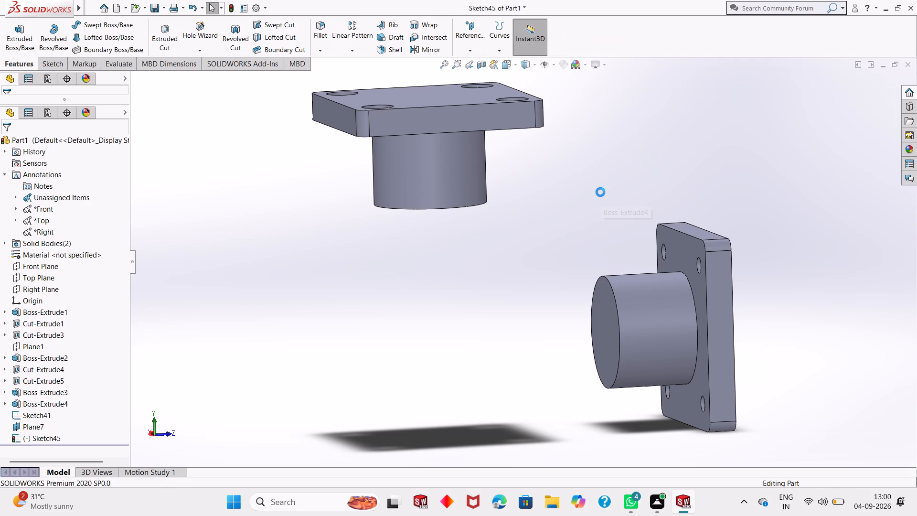
key(ctrl+z)
key(ctrl+z)
key(ctrl+z)
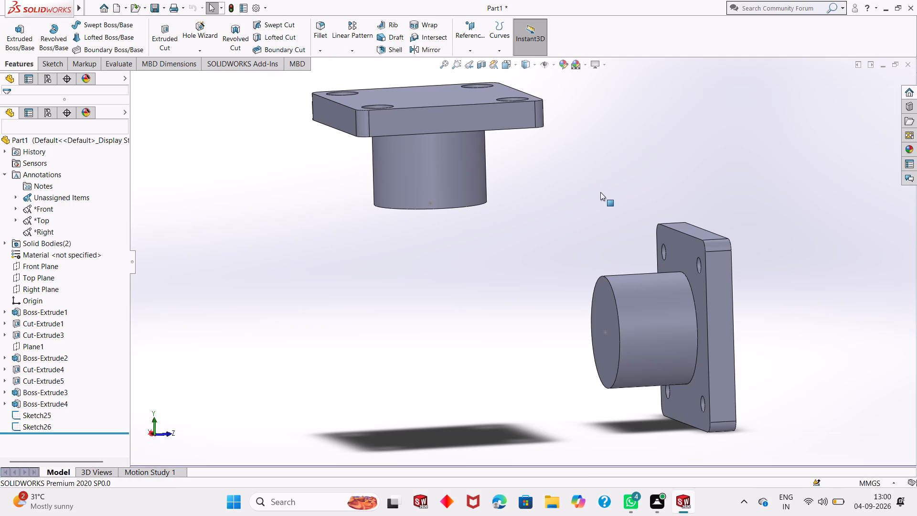
key(ctrl+z)
key(ctrl+z)
key(ctrl+z)
key(ctrl+z)
key(ctrl+z)
key(ctrl+z)
key(ctrl+z)
key(ctrl+z)
key(ctrl+z)
key(ctrl+z)
key(ctrl+z)
key(ctrl+z)
key(ctrl+z)
key(ctrl+z)
key(ctrl+z)
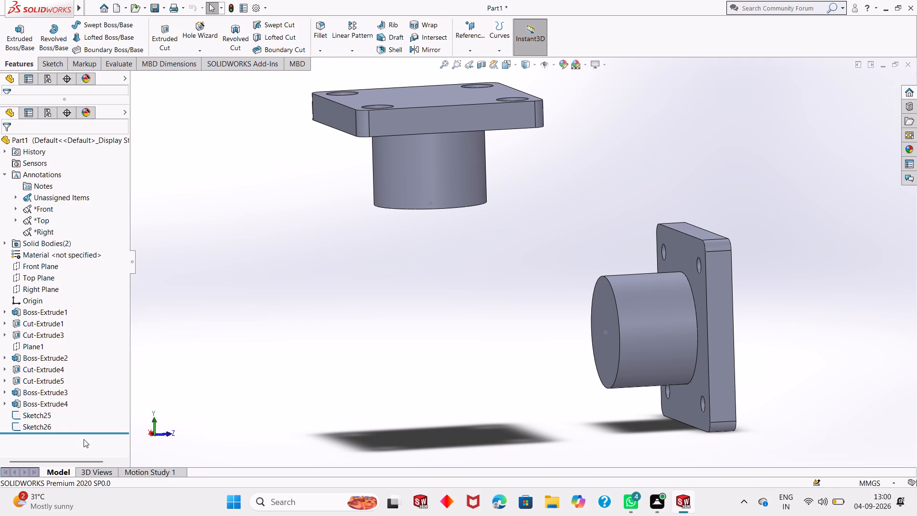
Delete the two centre-point sketches on the cylinders' end faces, Sketch26 and Sketch25.
right_click(34, 428)
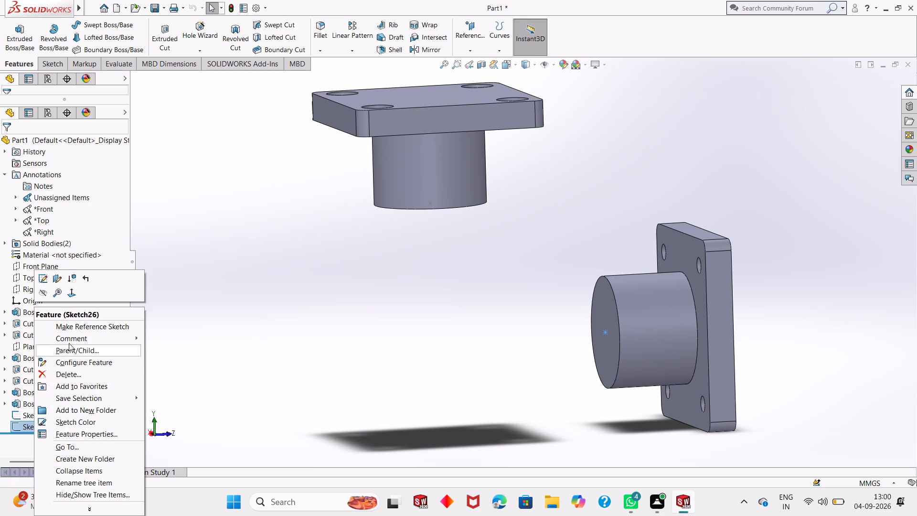
click(71, 369)
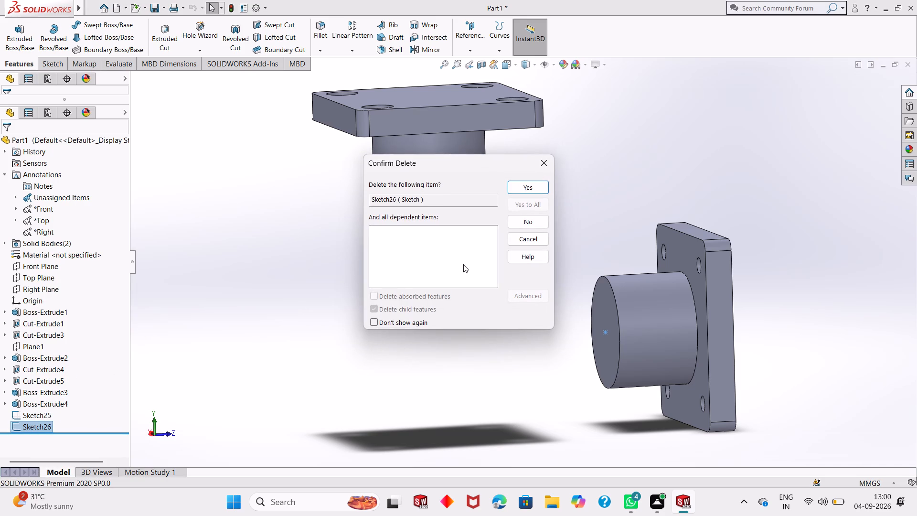
click(529, 191)
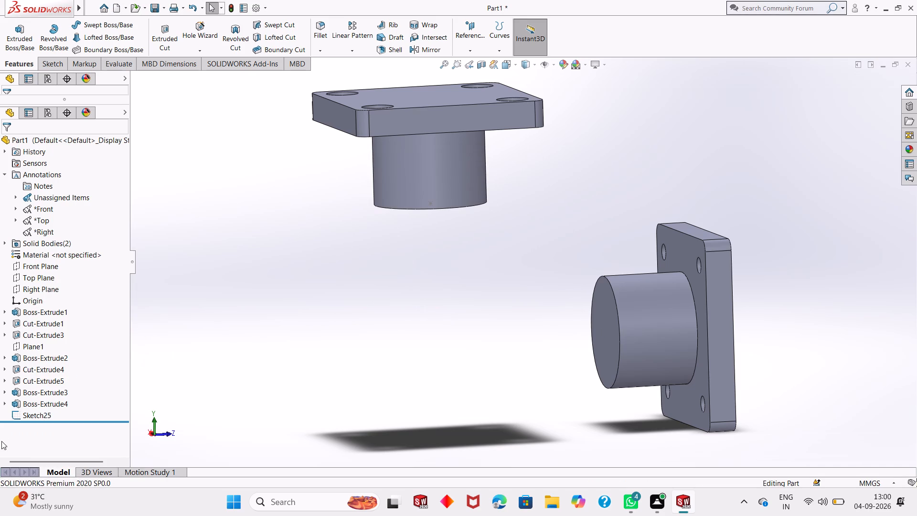
right_click(37, 415)
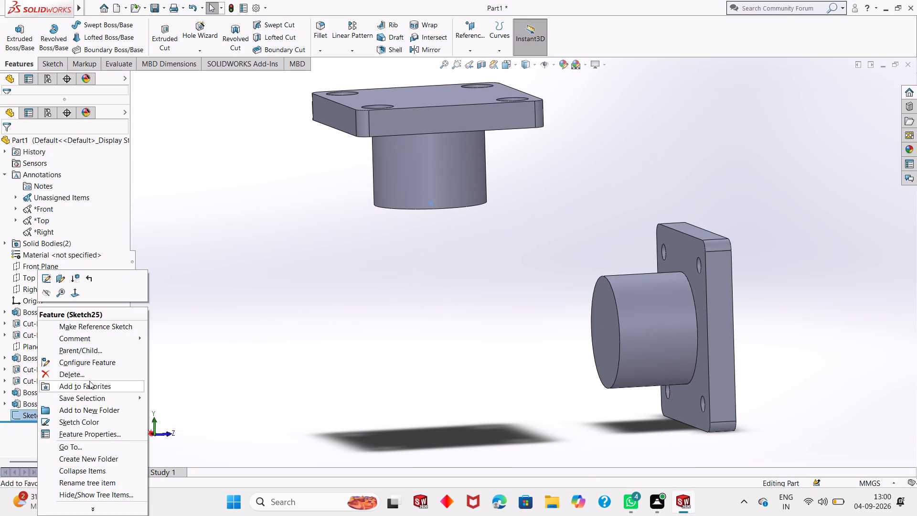
click(95, 373)
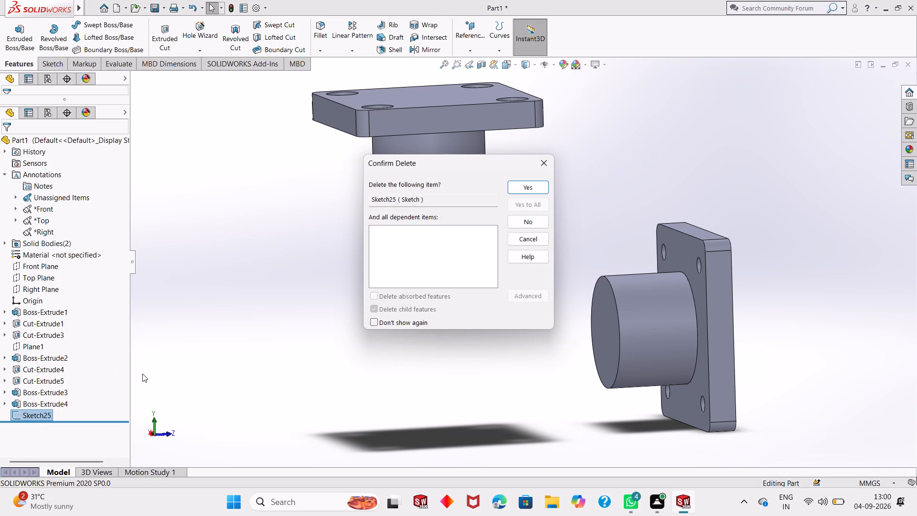
click(521, 188)
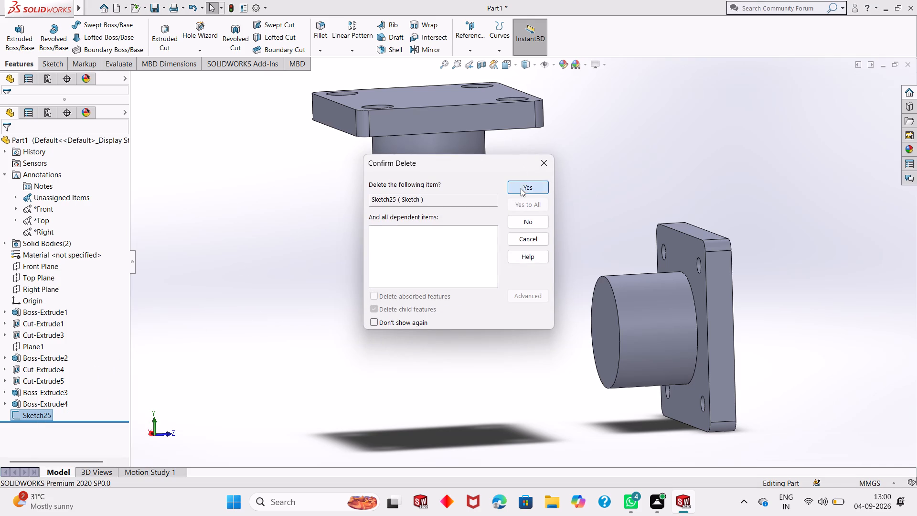
Delete the cylinder extrusion under the horizontal flange plate, Boss-Extrude4, together with its leftover circle sketch.
right_click(62, 401)
click(95, 361)
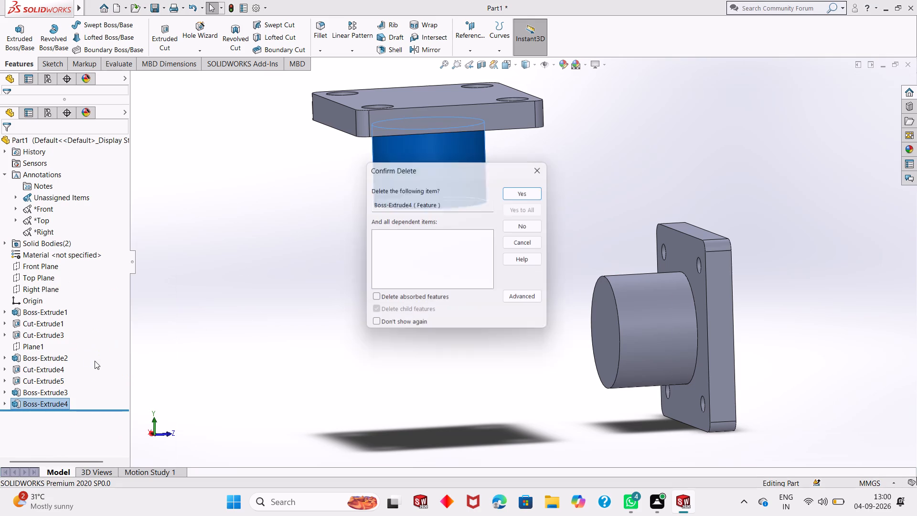
click(534, 193)
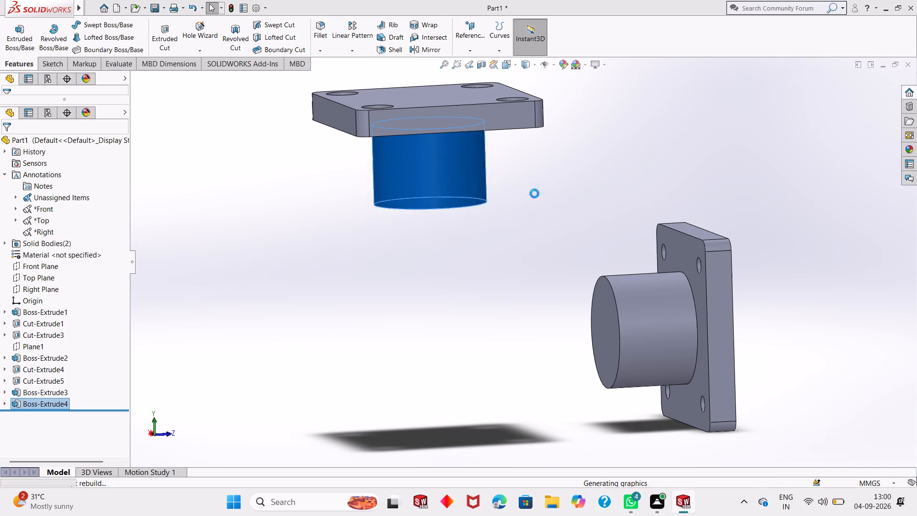
right_click(48, 406)
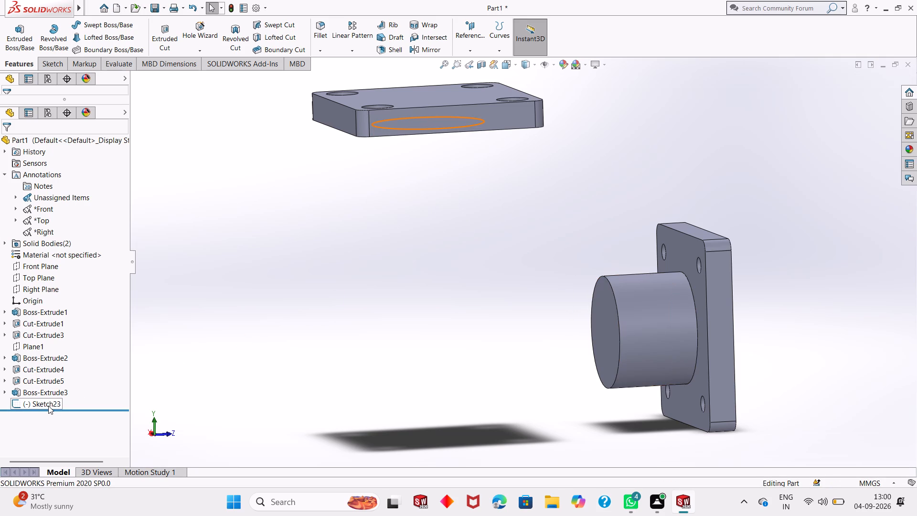
click(84, 376)
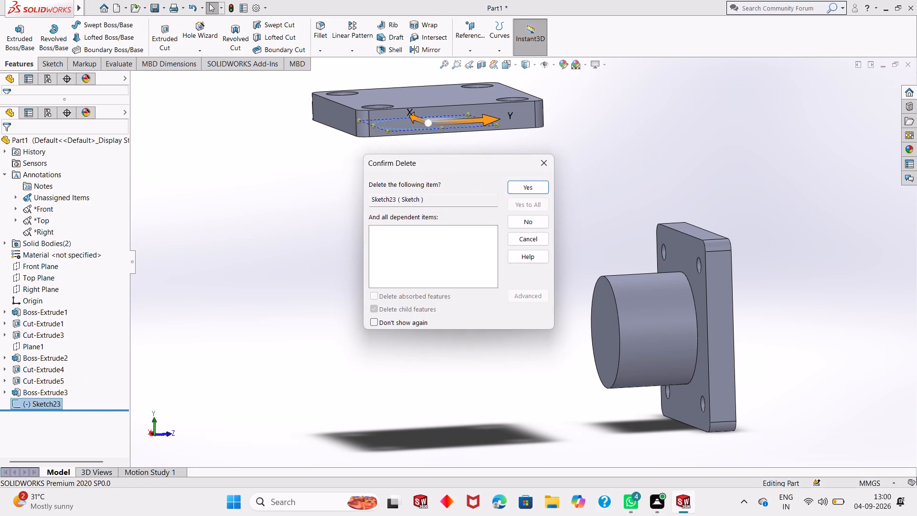
click(522, 187)
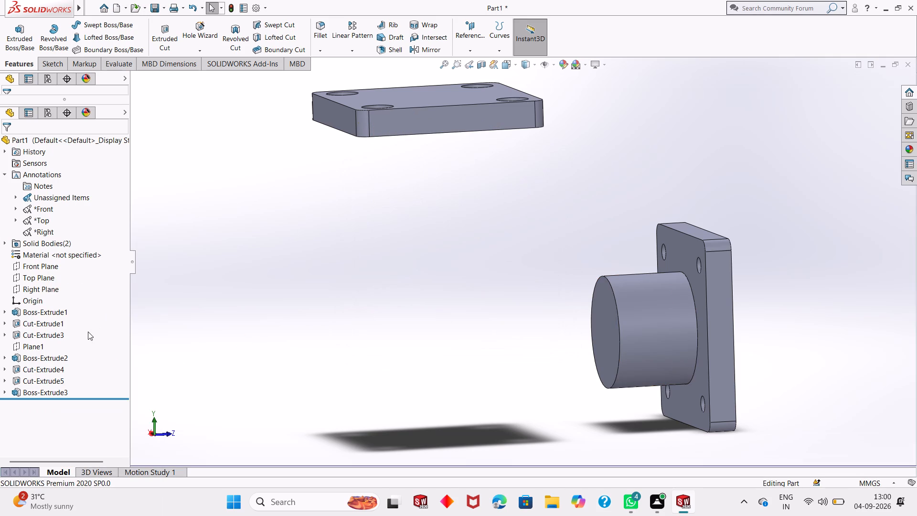
Delete the cylinder extrusion on the vertical flange plate, Boss-Extrude3, together with its leftover circle sketch.
right_click(50, 392)
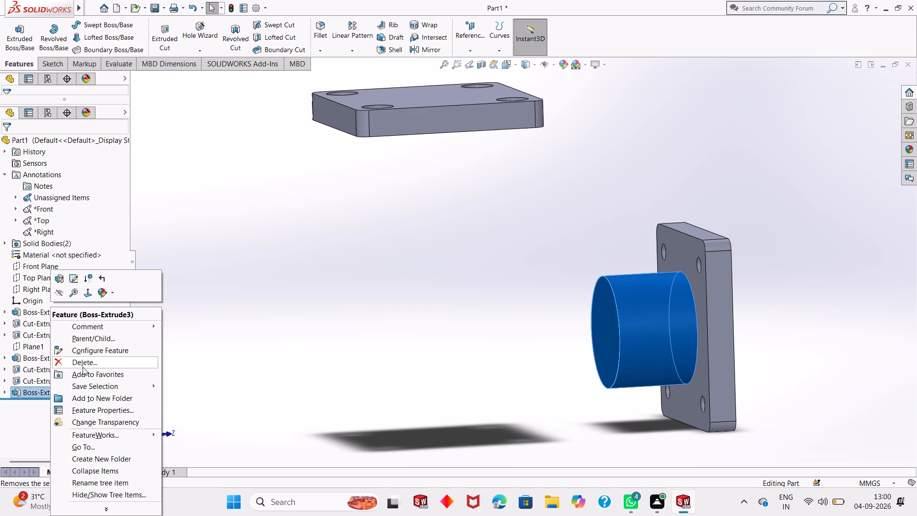
click(83, 366)
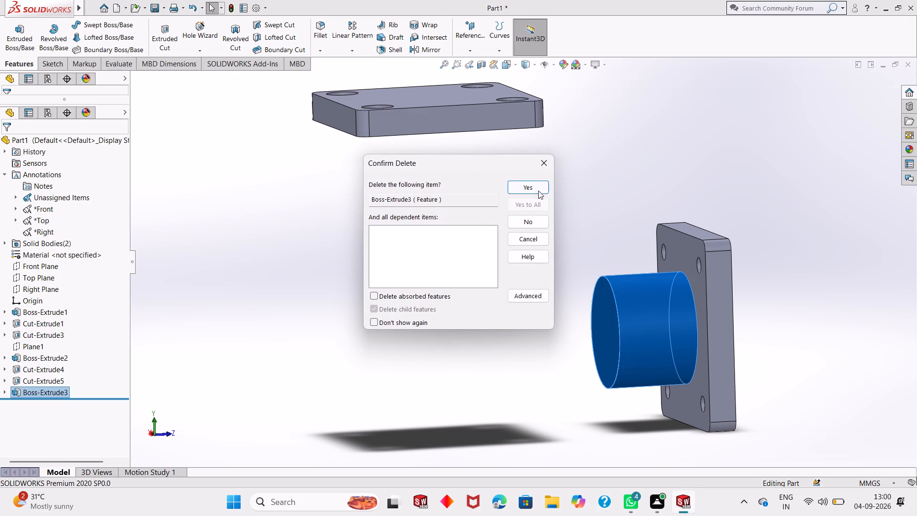
click(540, 190)
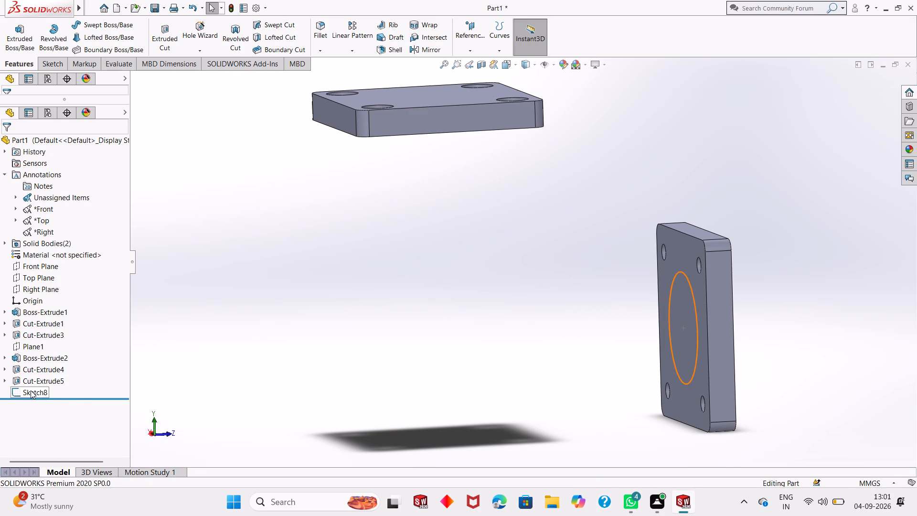
right_click(31, 390)
click(51, 377)
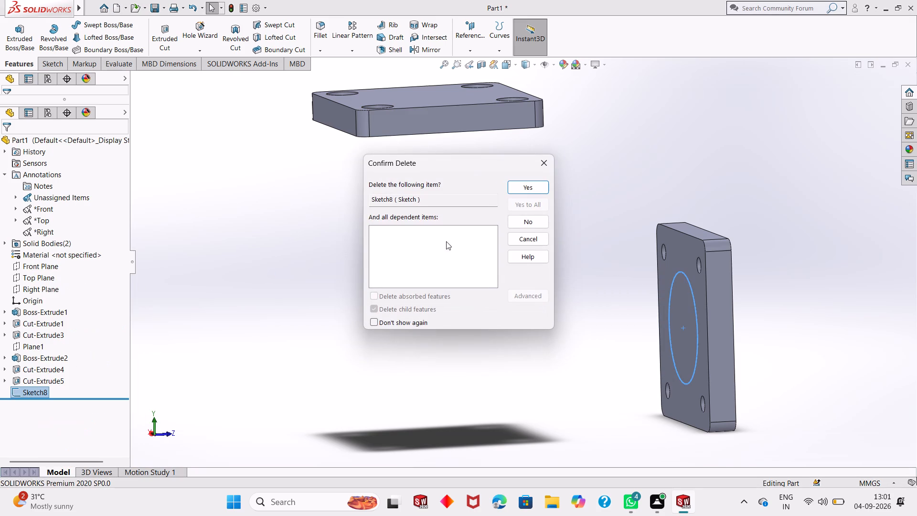
click(533, 187)
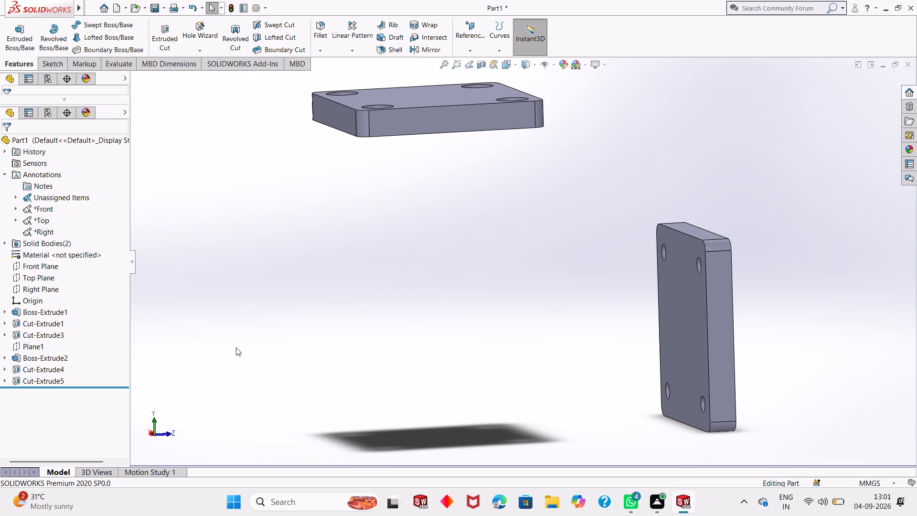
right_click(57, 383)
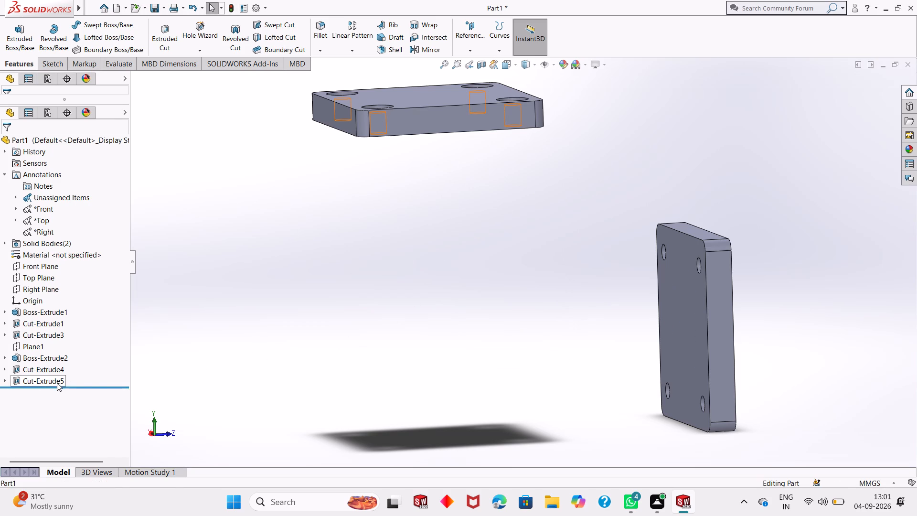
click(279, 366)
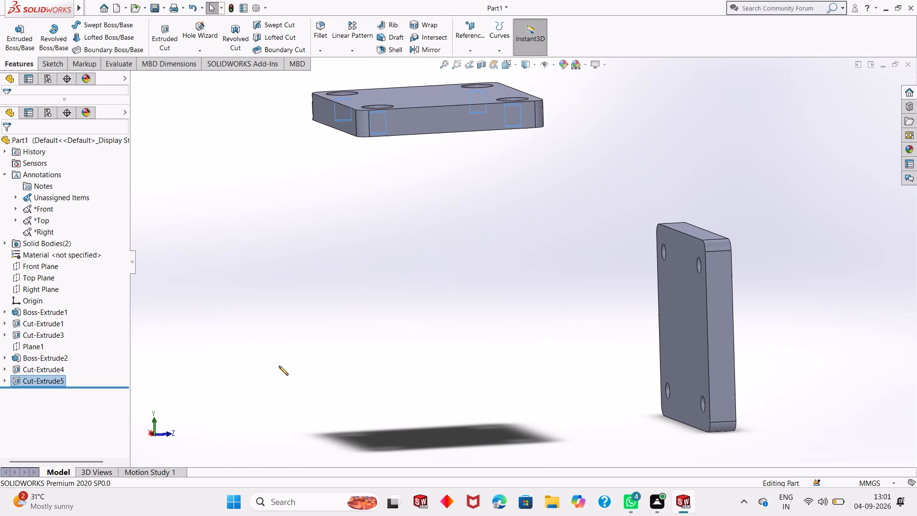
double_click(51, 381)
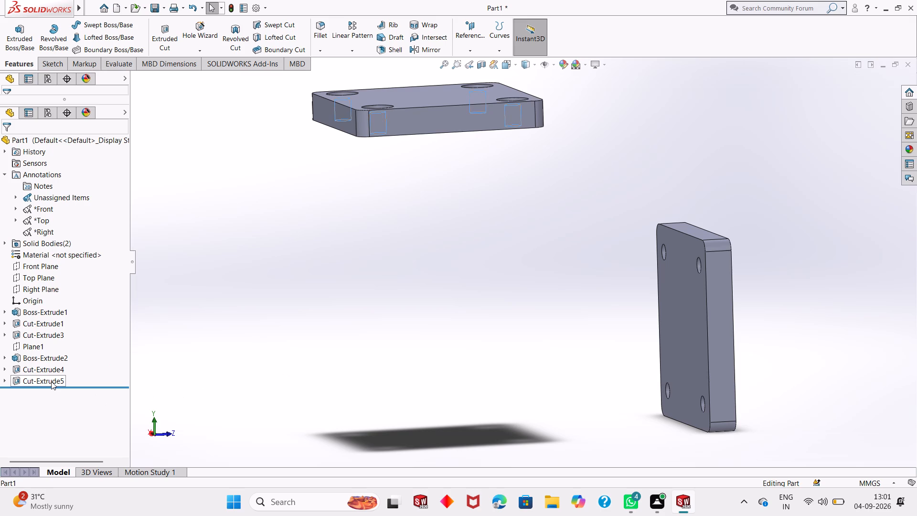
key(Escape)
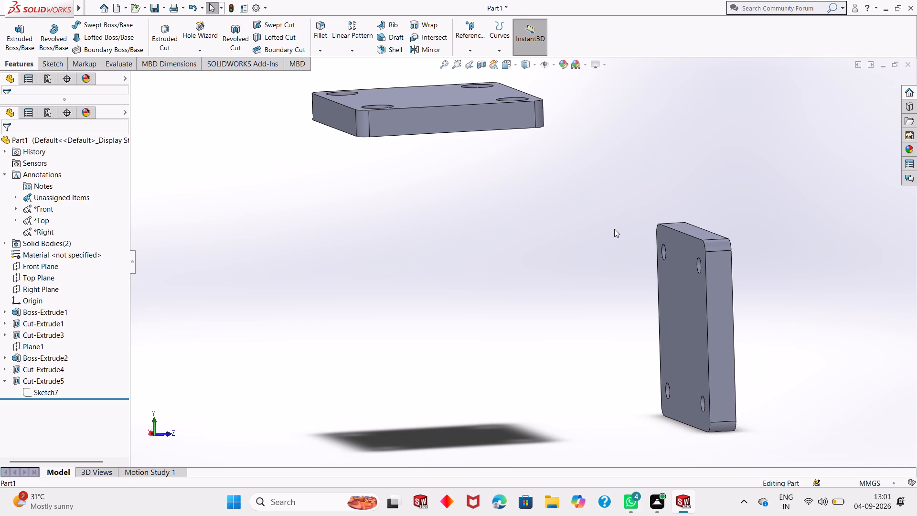
Start a new sketch on the underside face of the horizontal flange plate, viewed normal to the sketch plane.
middle_drag(516, 161, 468, 128)
middle_drag(468, 128, 459, 126)
middle_drag(541, 185, 467, 152)
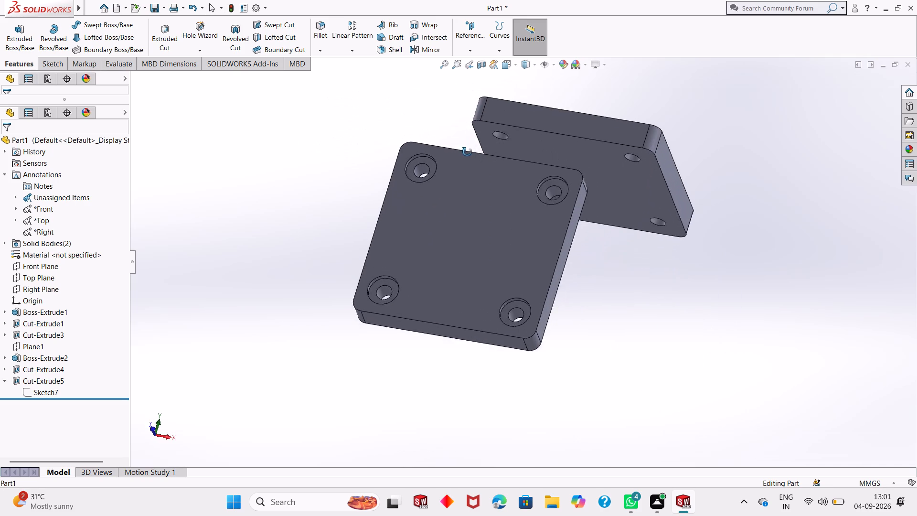
middle_drag(467, 152, 569, 148)
click(384, 187)
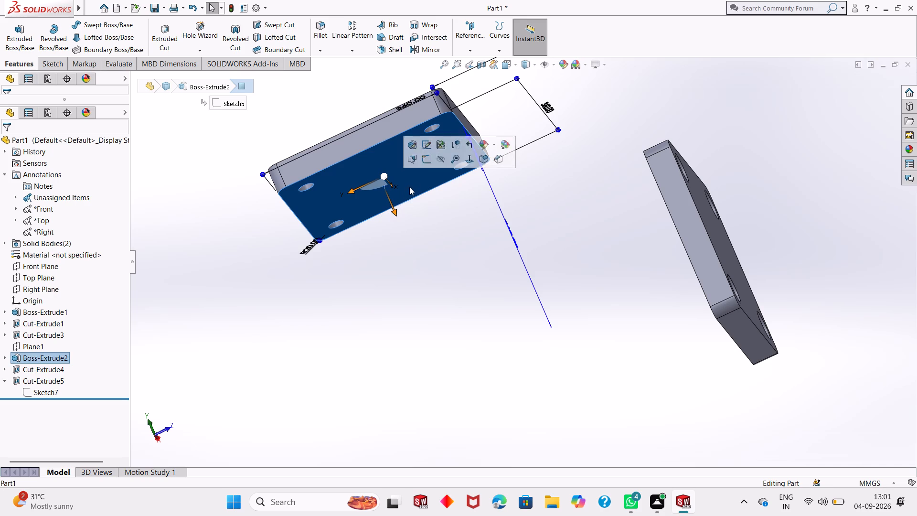
click(432, 162)
key(ctrl+8)
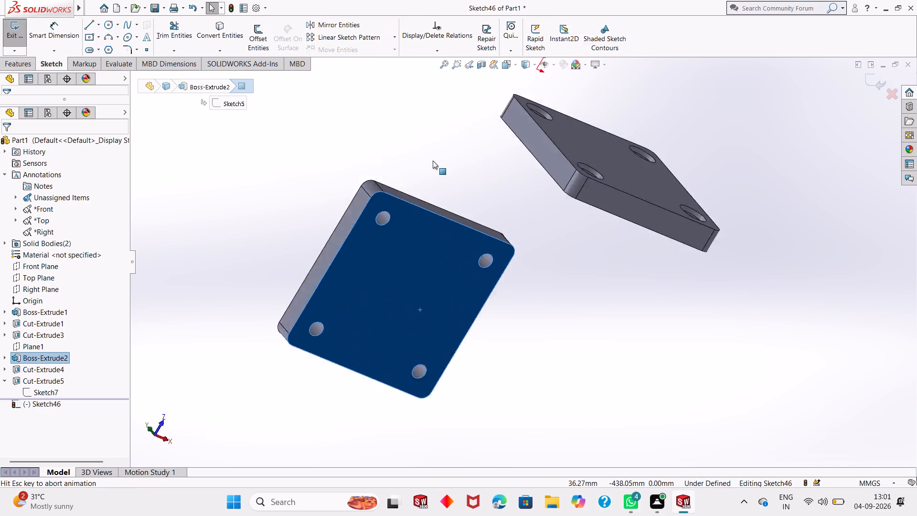
key(Escape)
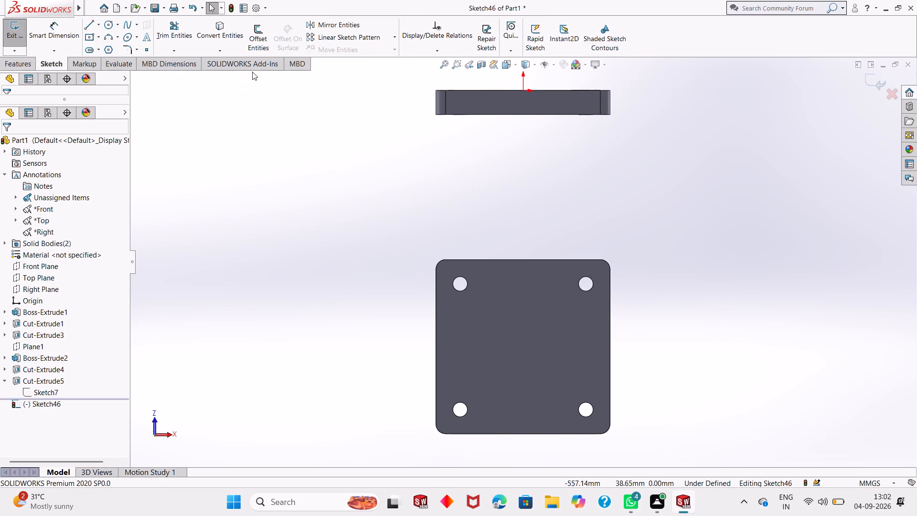
Place a sketch point at the centre of the horizontal flange plate's underside face and close the sketch.
click(144, 50)
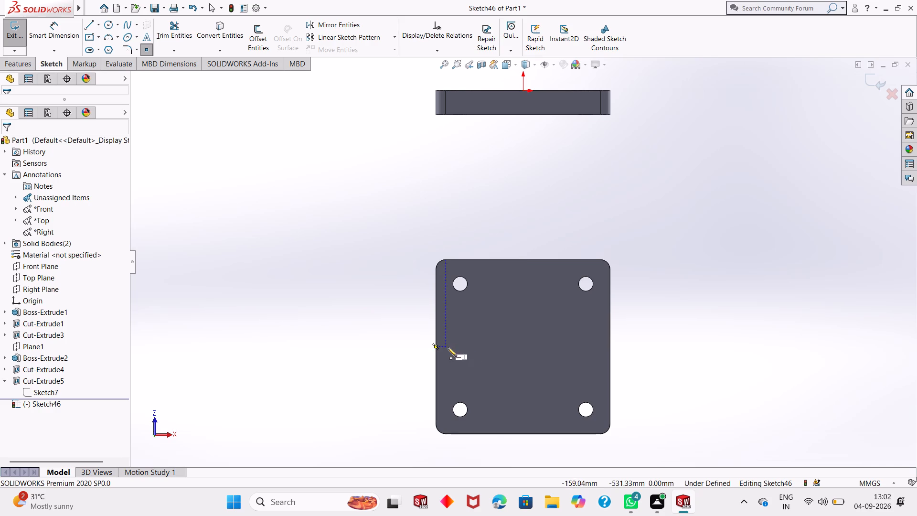
click(523, 347)
key(Escape)
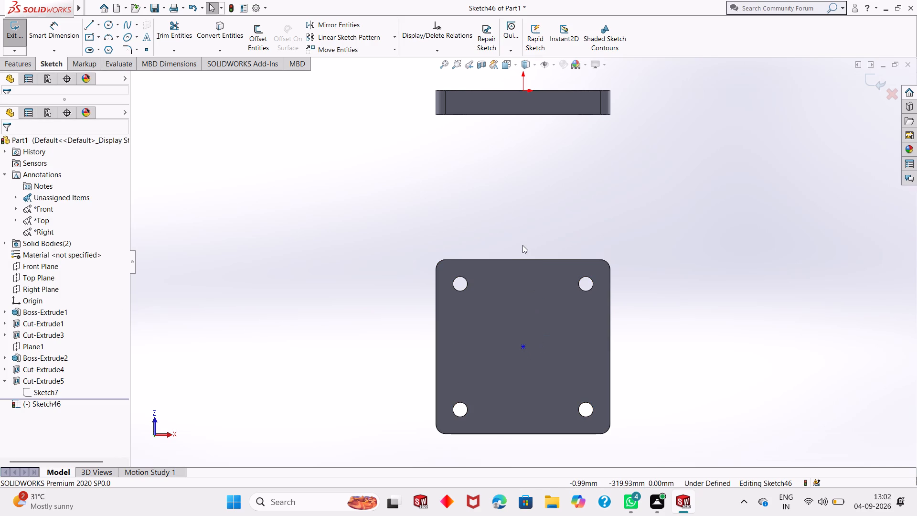
key(Escape)
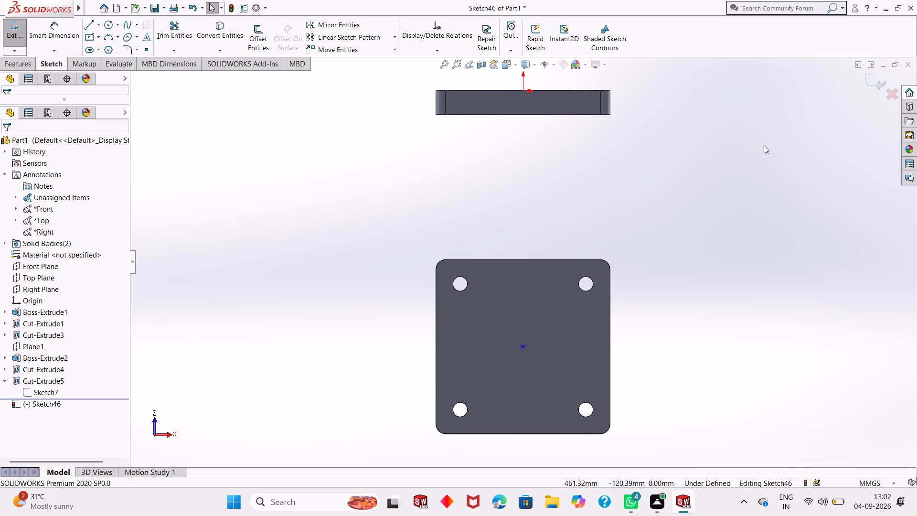
click(872, 76)
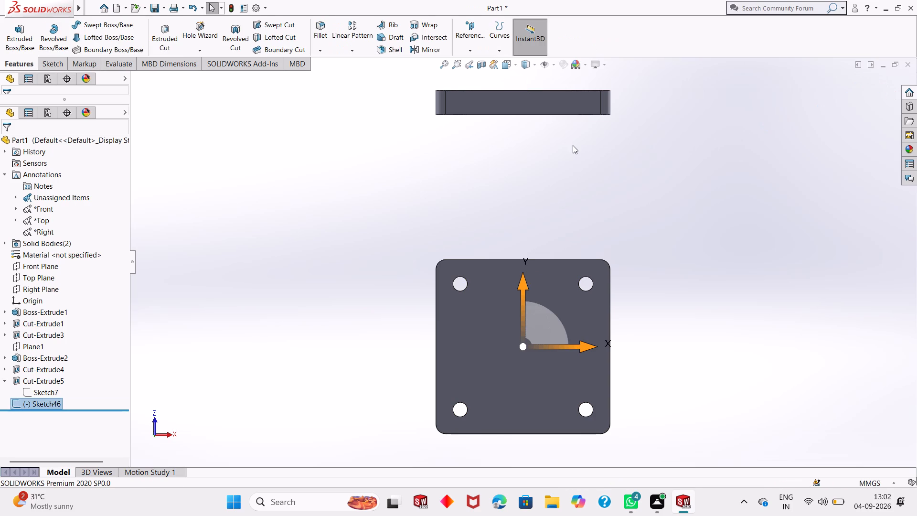
Sketch a point at the origin on the vertical flange plate's inner face, viewed normal to it, and close the sketch.
middle_drag(490, 185, 557, 156)
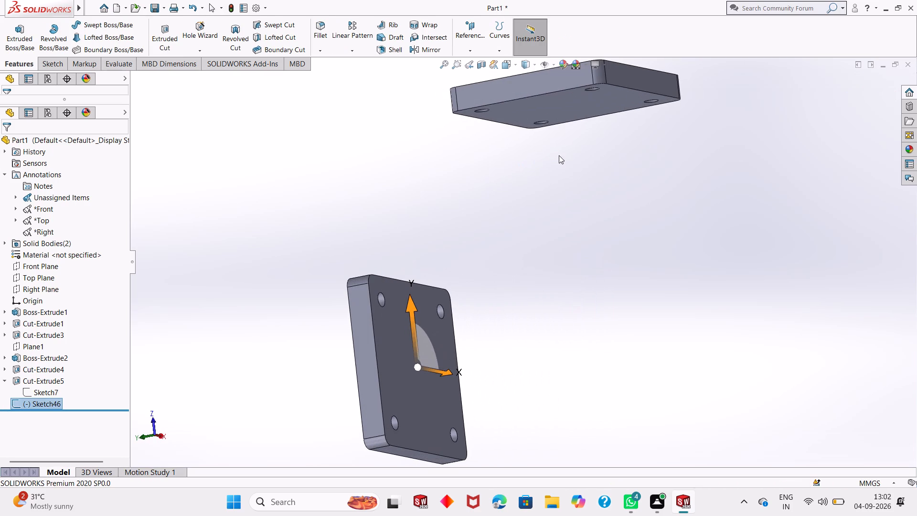
click(581, 98)
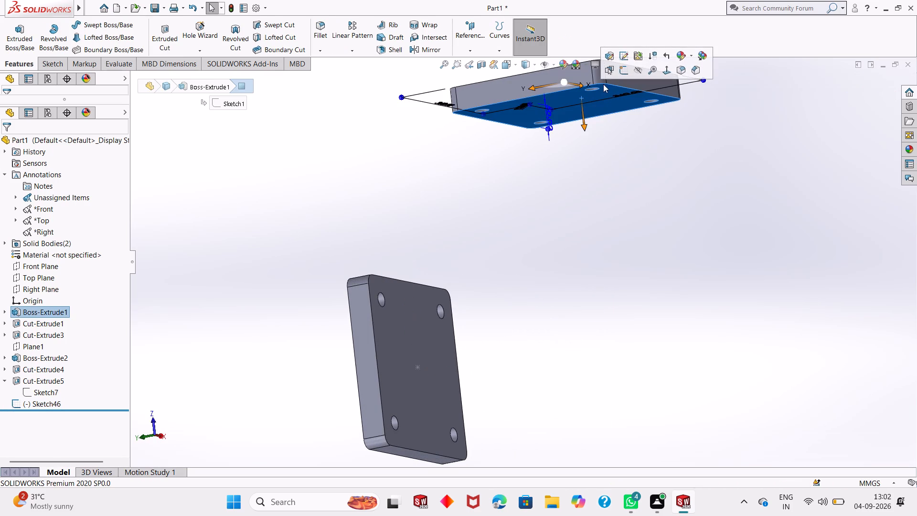
click(618, 75)
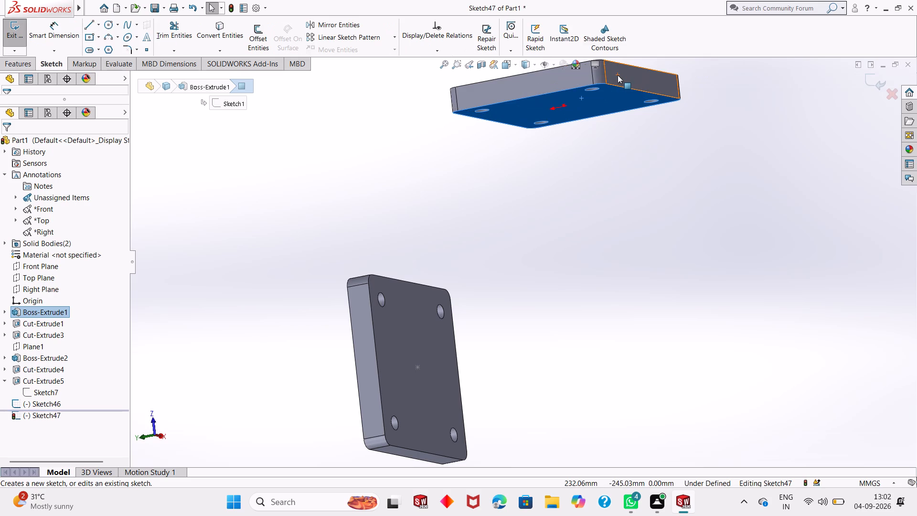
key(ctrl+8)
key(Escape)
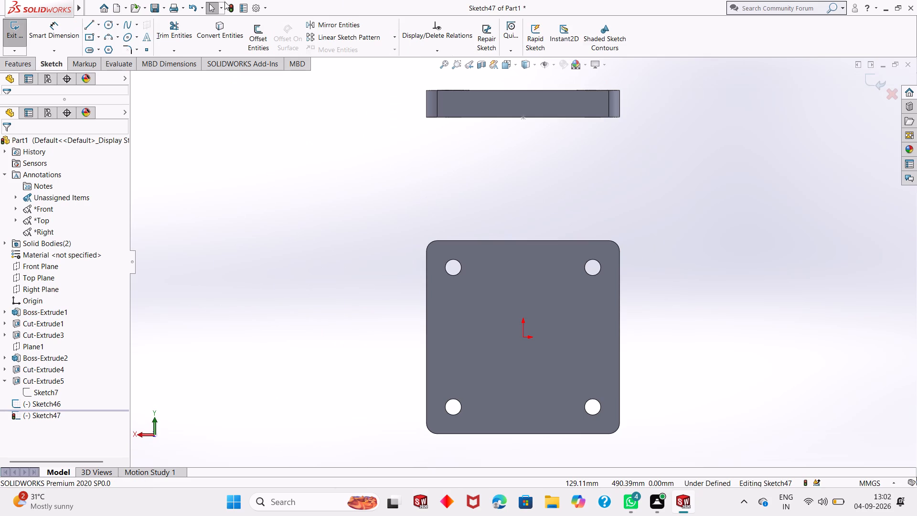
click(151, 49)
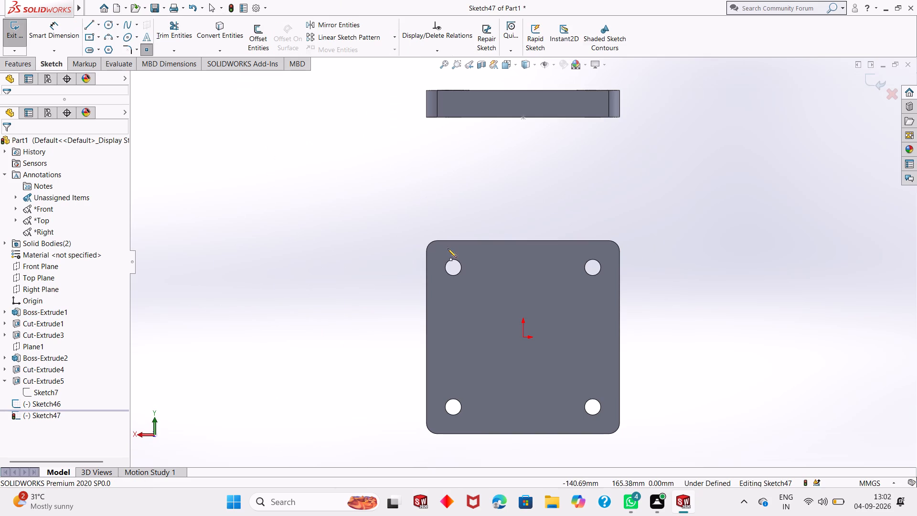
click(523, 339)
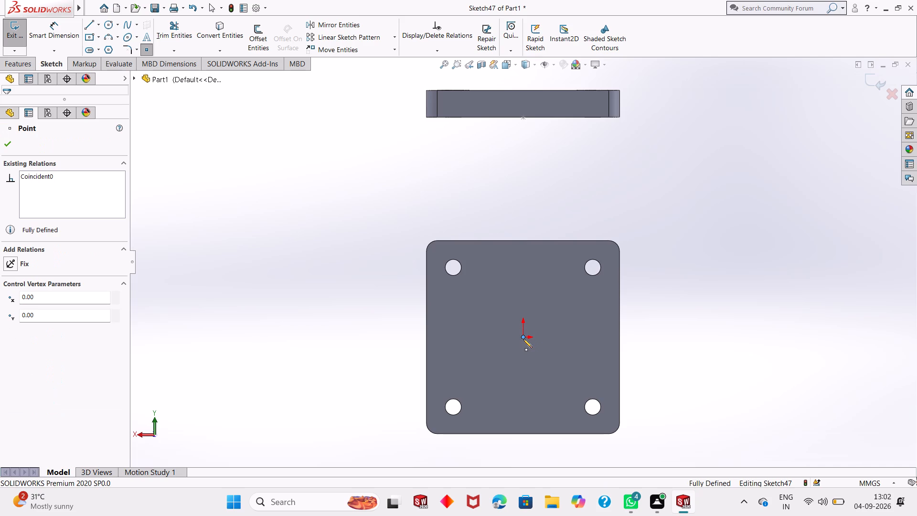
click(7, 145)
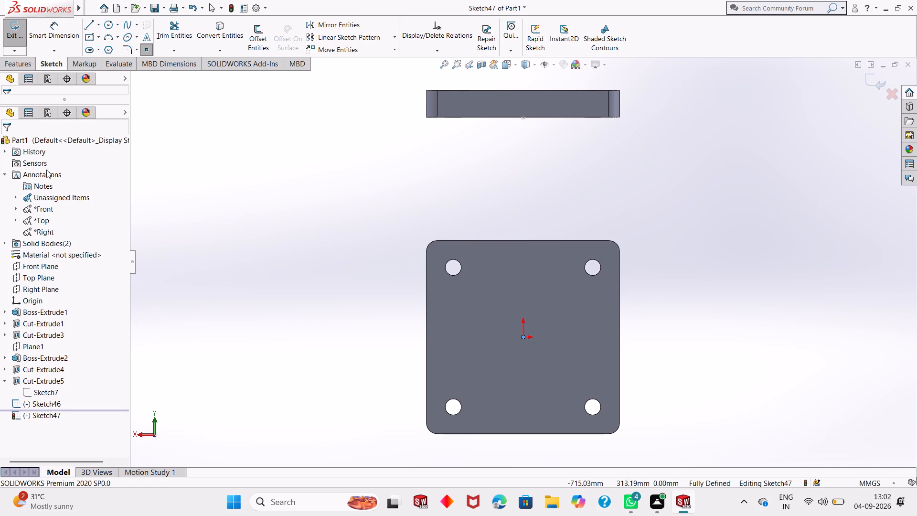
key(Escape)
click(872, 81)
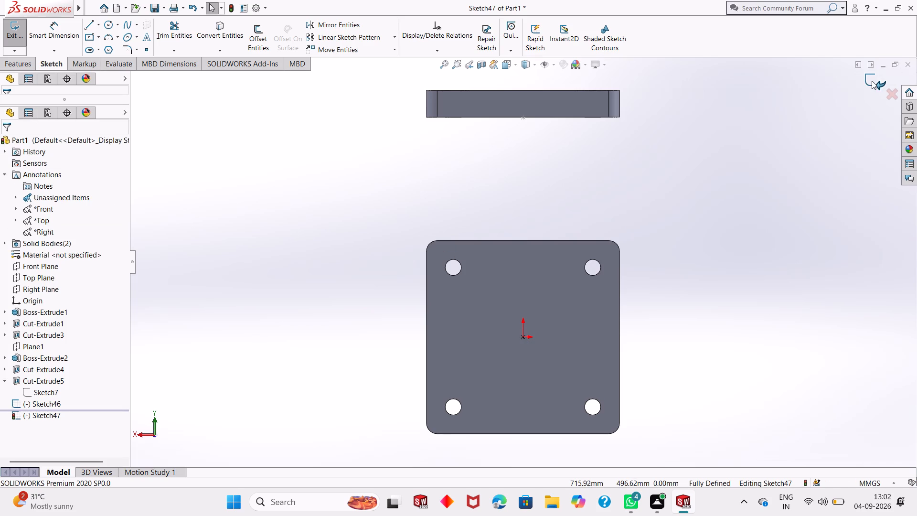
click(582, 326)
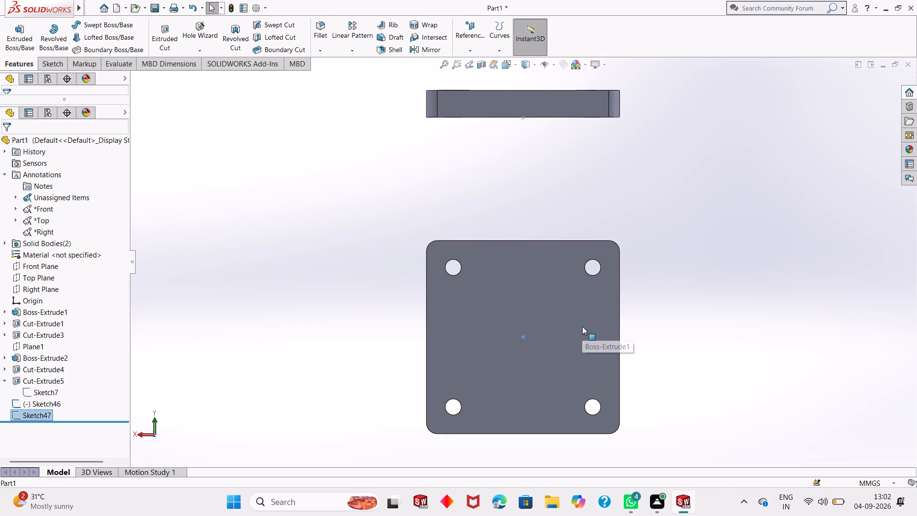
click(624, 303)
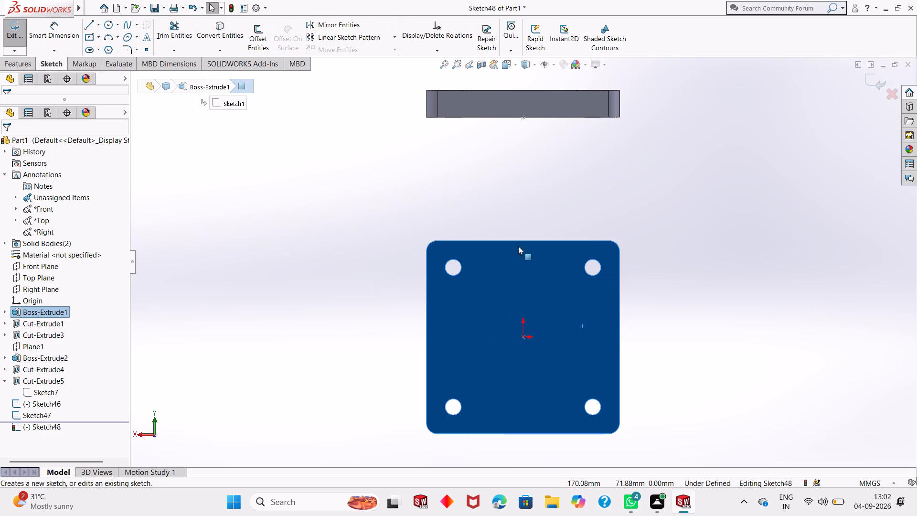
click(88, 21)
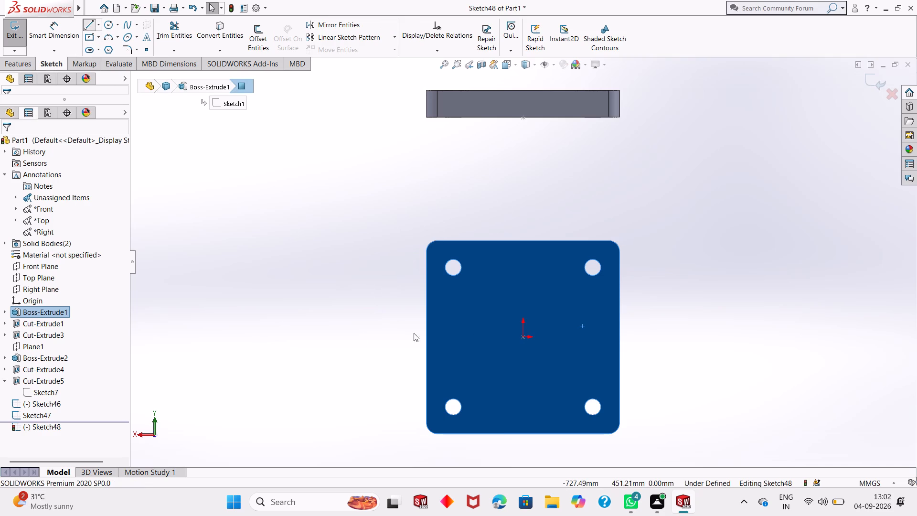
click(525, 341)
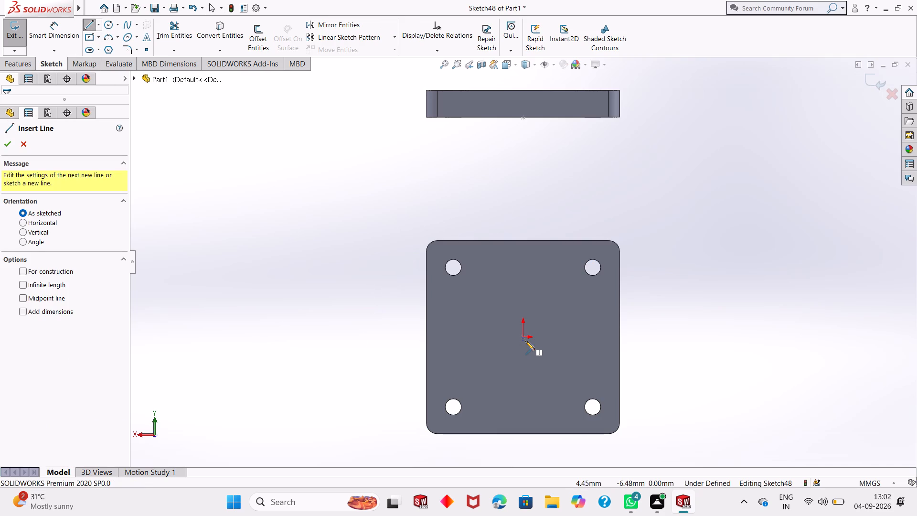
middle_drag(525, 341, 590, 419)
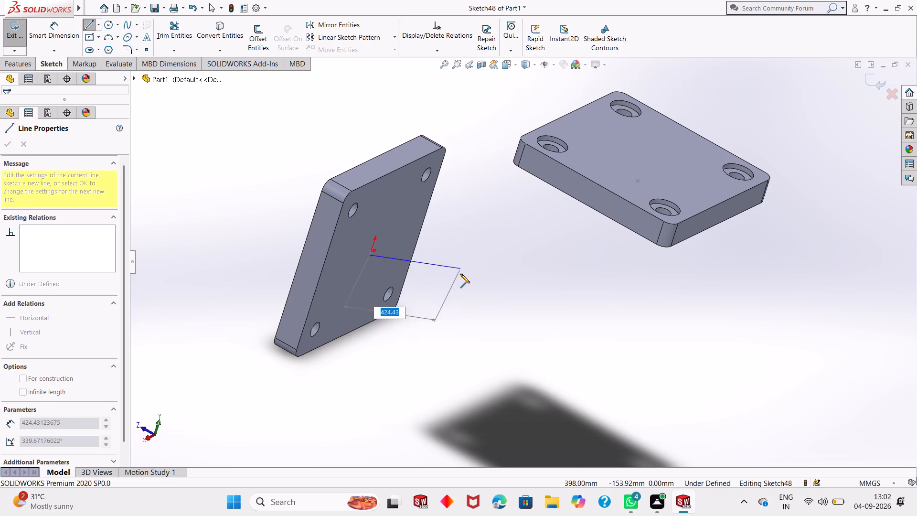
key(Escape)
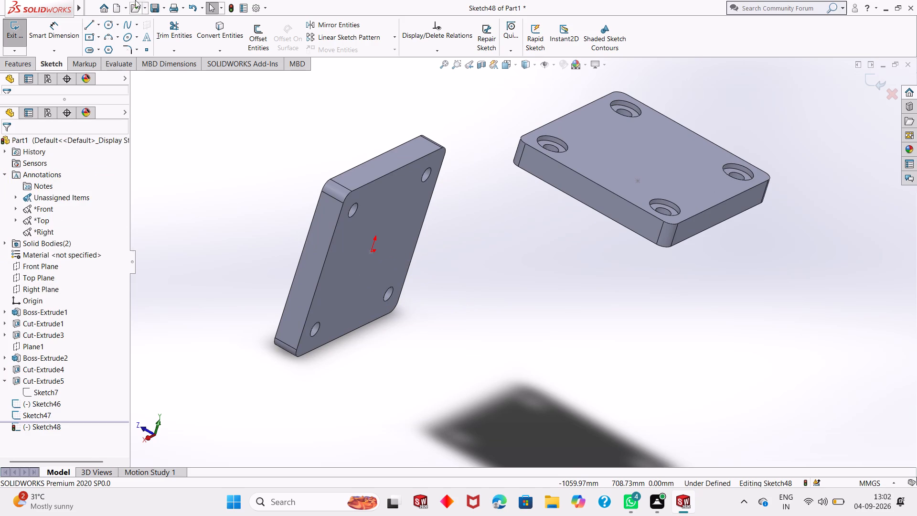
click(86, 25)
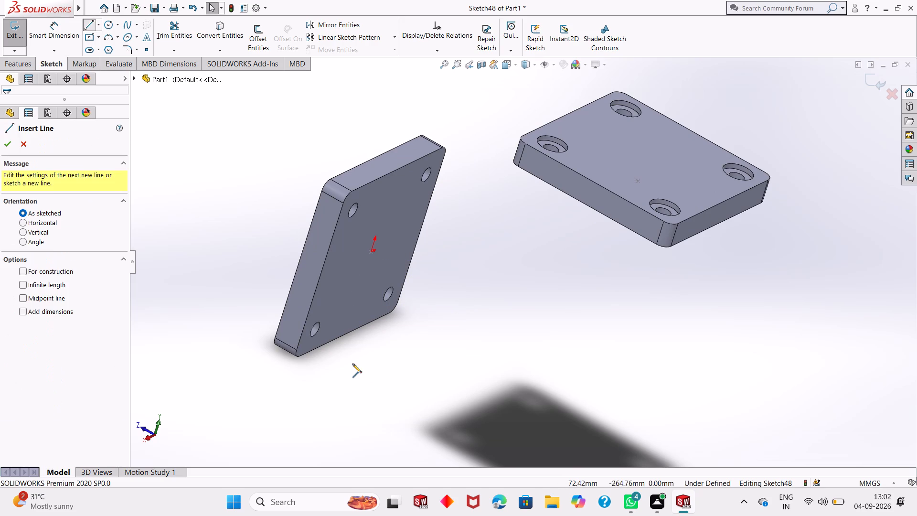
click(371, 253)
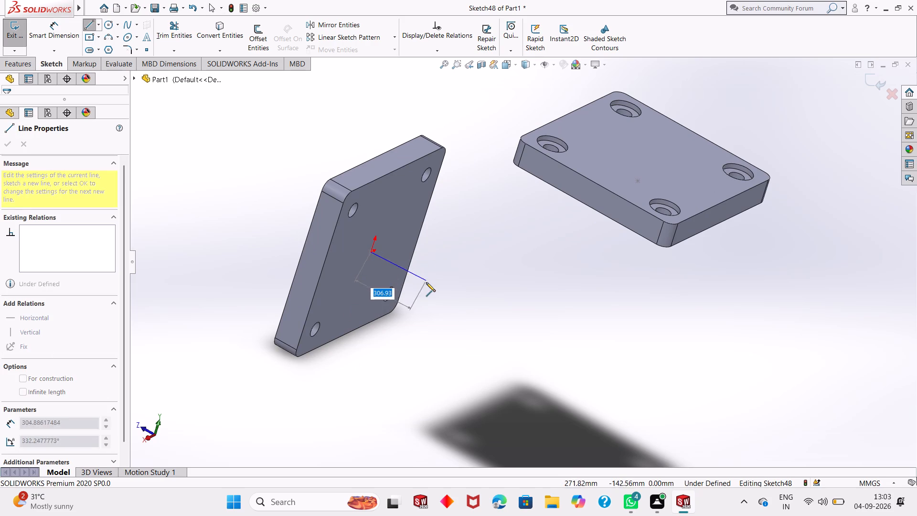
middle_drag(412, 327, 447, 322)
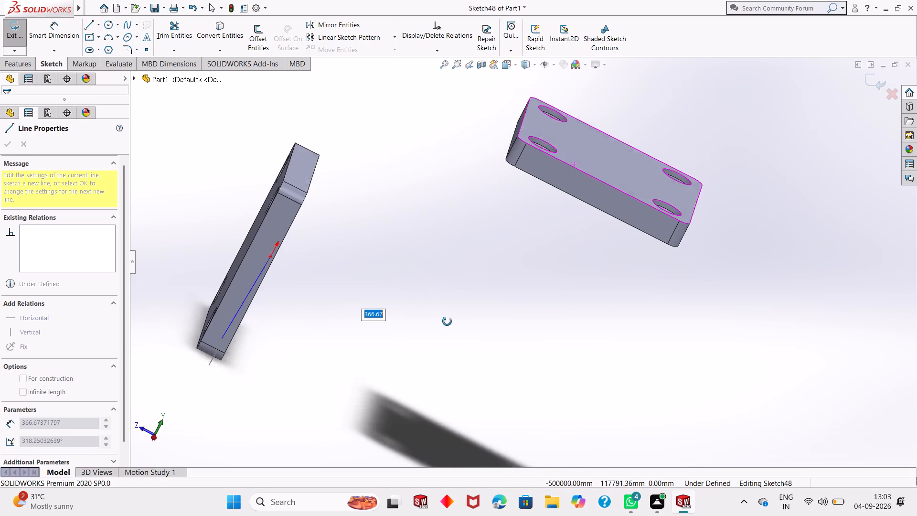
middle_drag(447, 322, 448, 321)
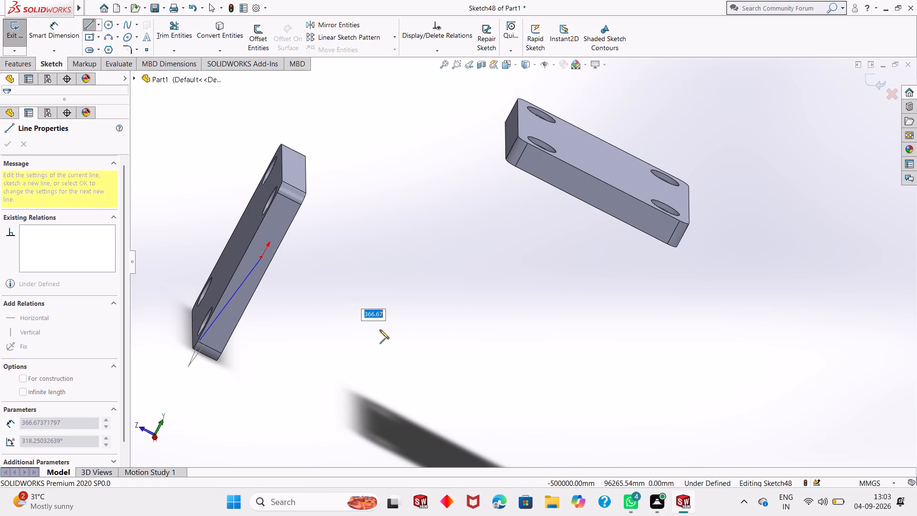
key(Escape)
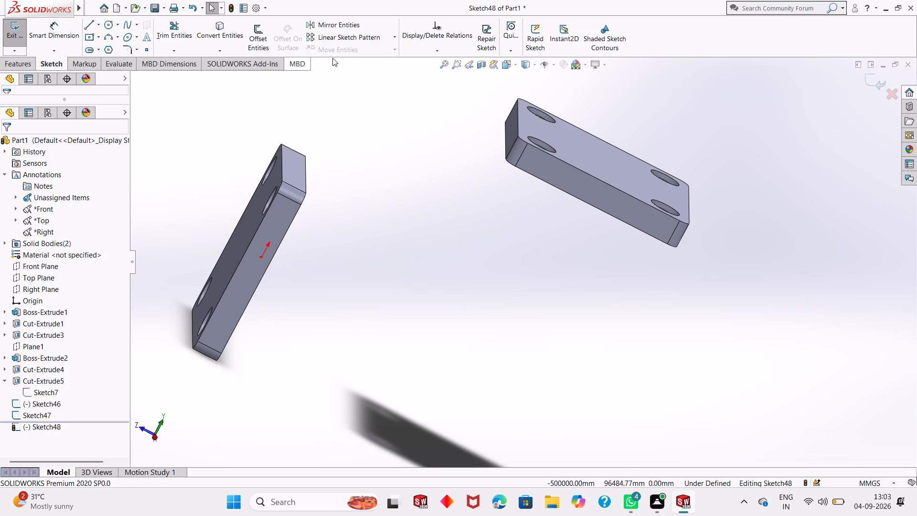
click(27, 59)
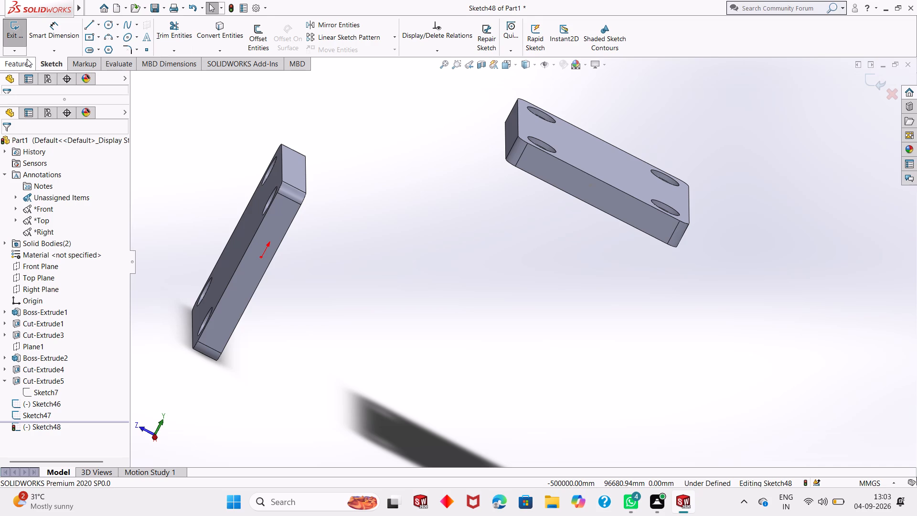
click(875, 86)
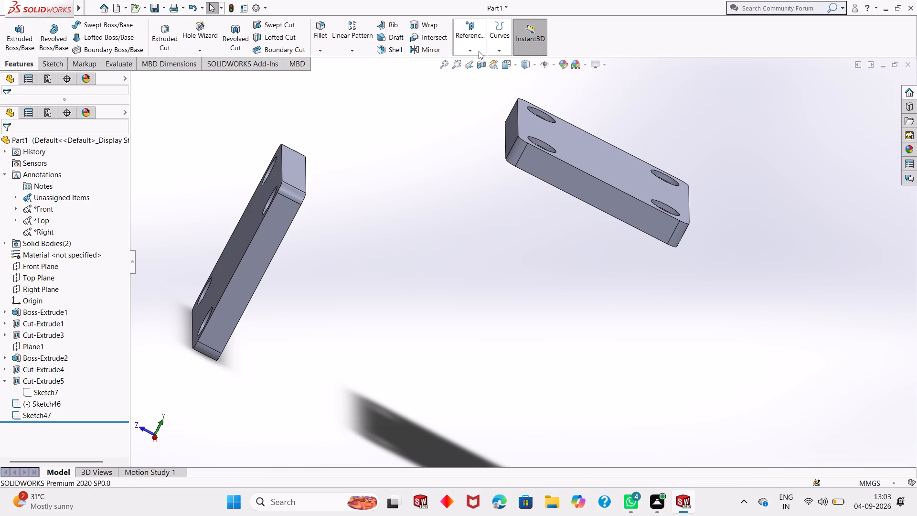
Create a reference plane offset 0 mm from the Right Plane.
click(474, 53)
click(478, 65)
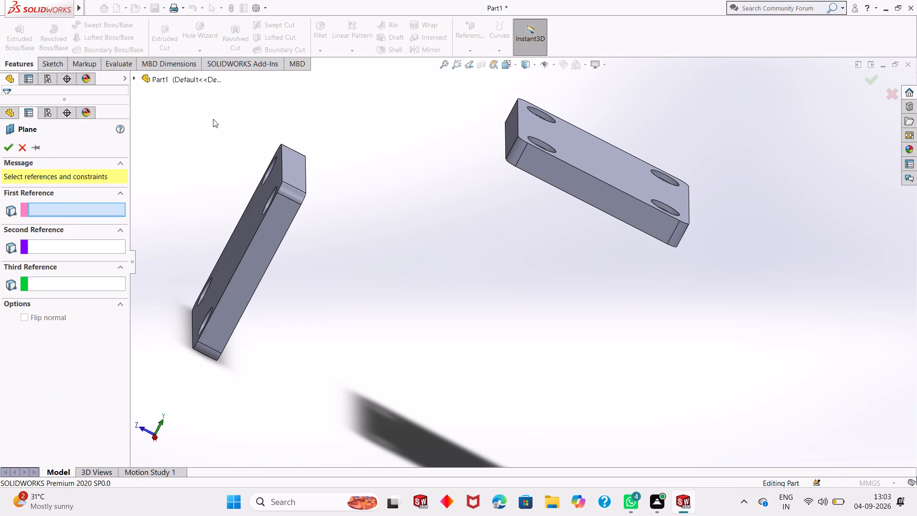
click(171, 79)
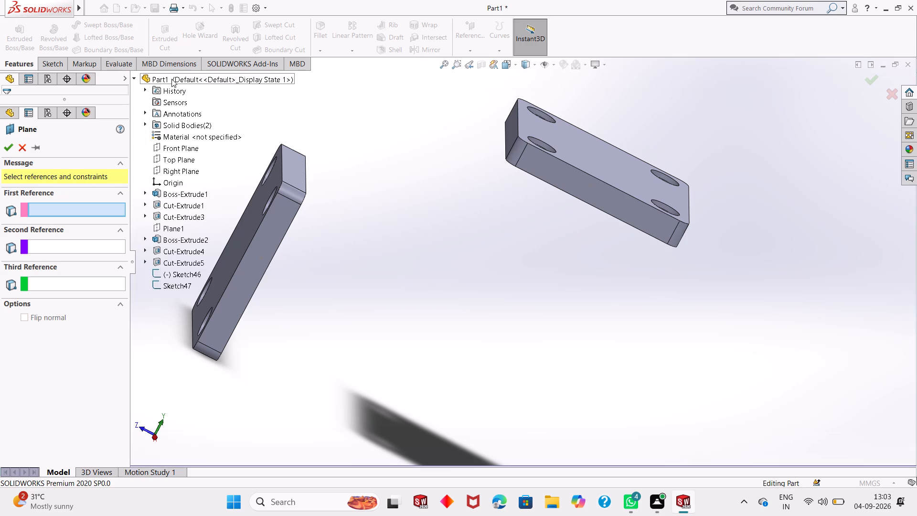
click(176, 172)
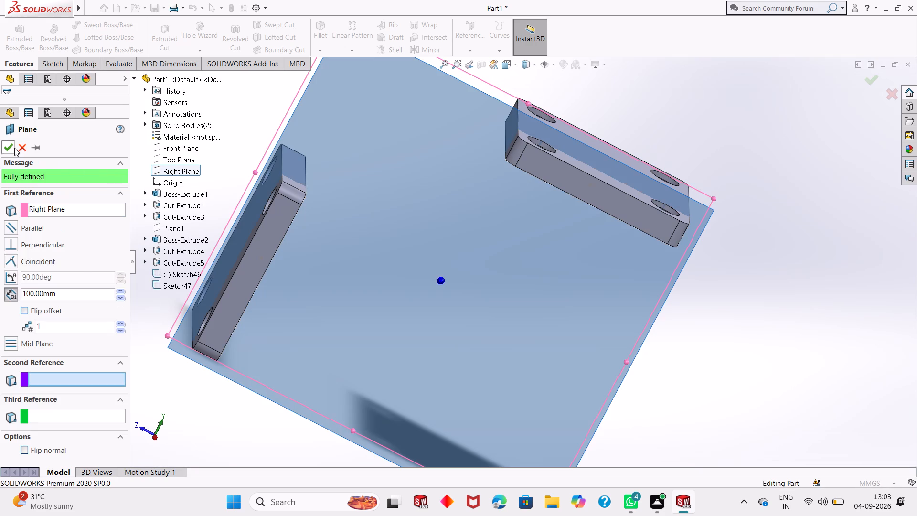
double_click(79, 293)
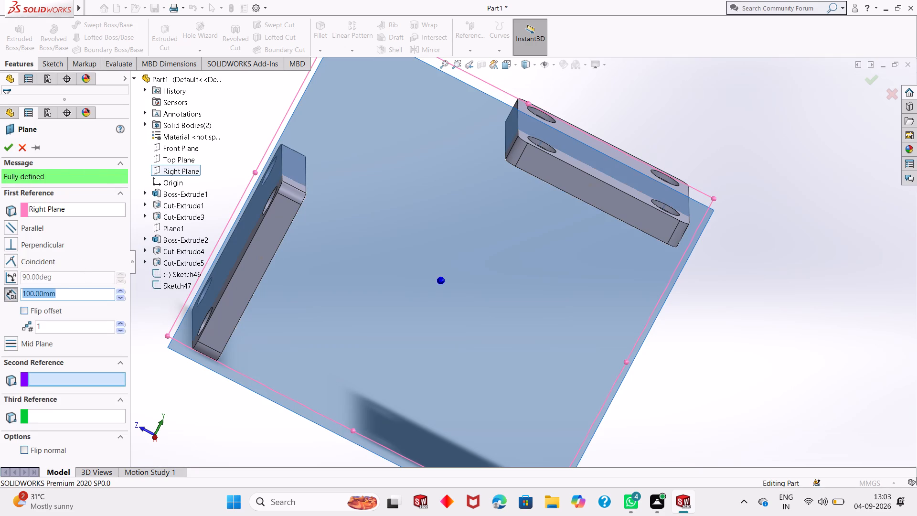
key(0)
key(Return)
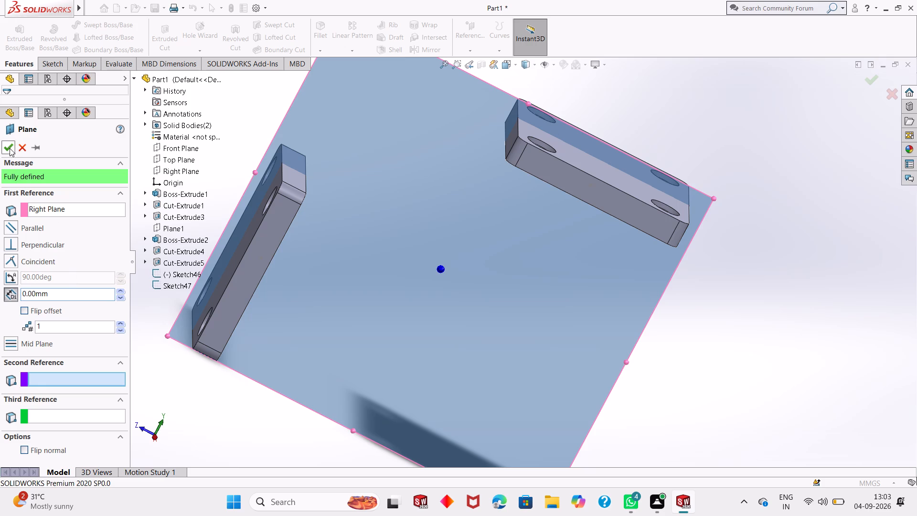
click(10, 148)
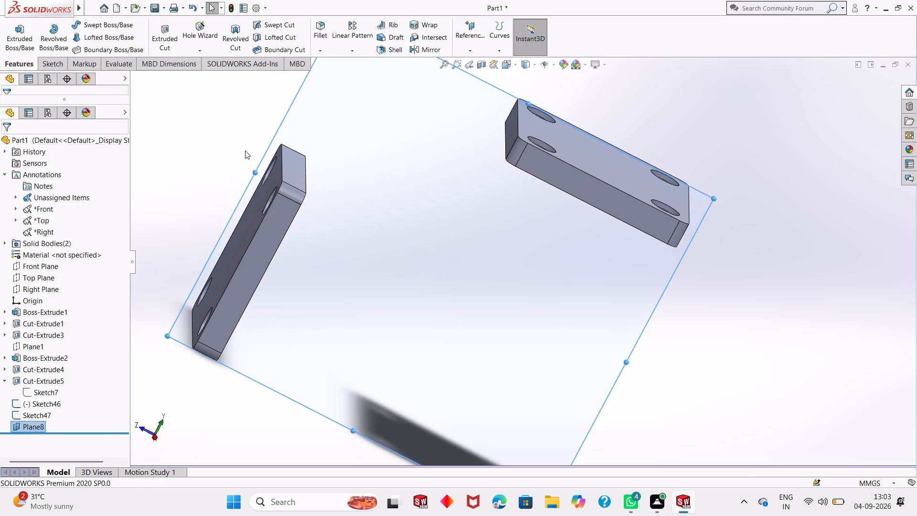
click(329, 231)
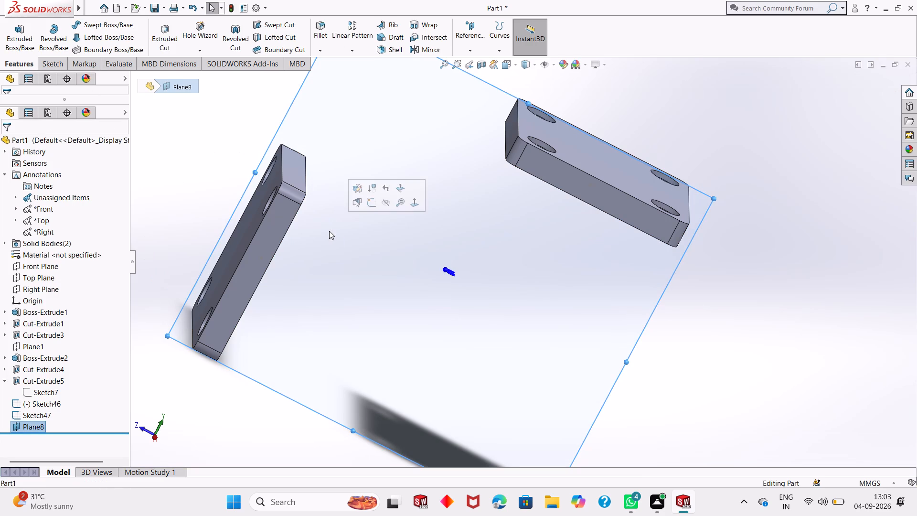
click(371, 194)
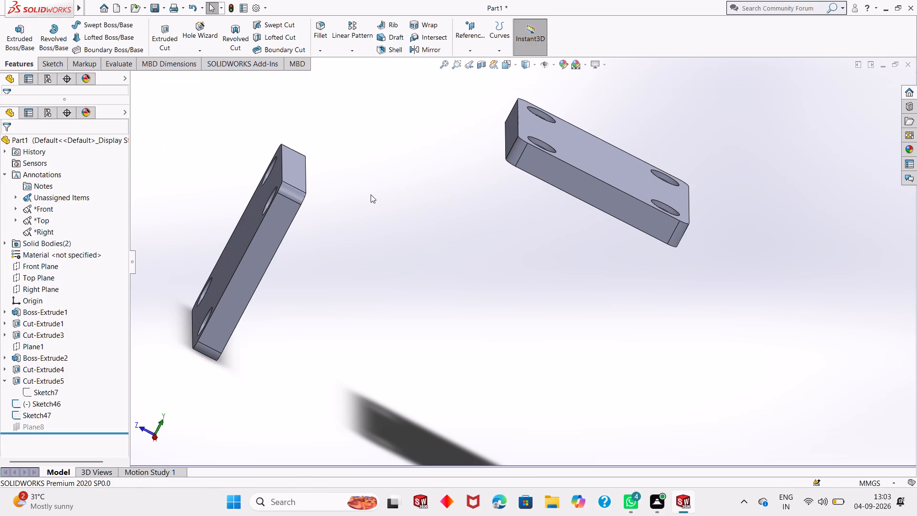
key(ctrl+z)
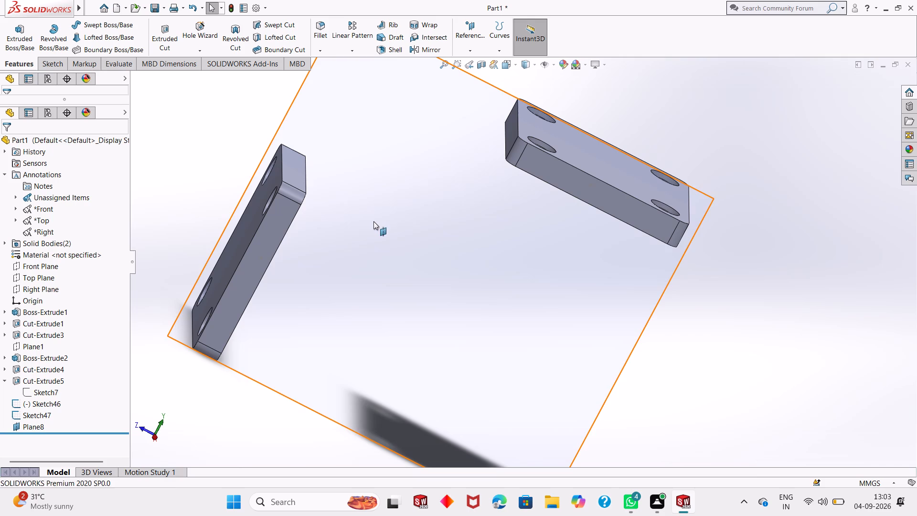
On the new reference plane, sketch a vertical line about 102 mm long down from the horizontal flange plate's centre point.
click(373, 221)
click(413, 196)
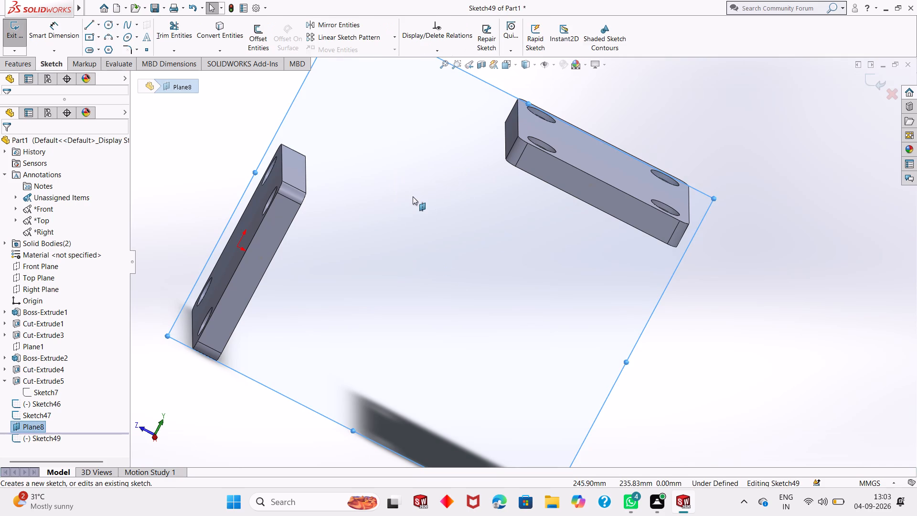
key(ctrl+8)
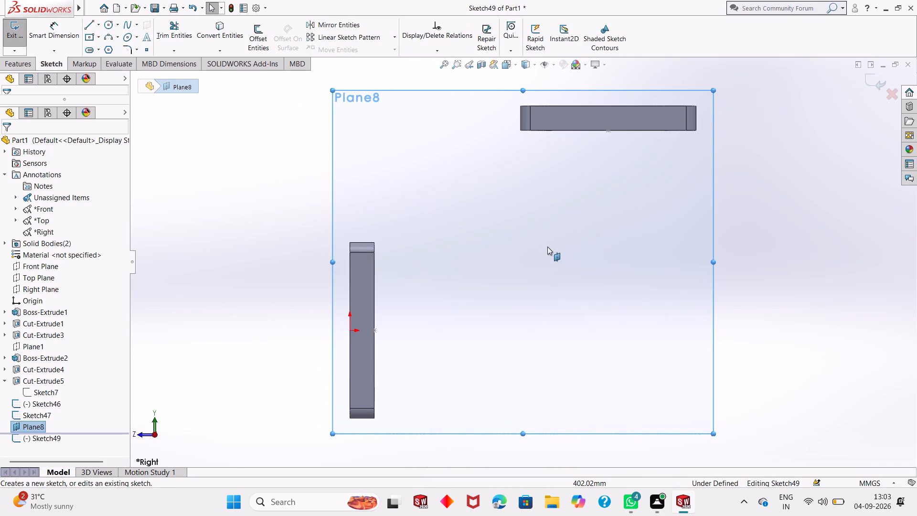
click(86, 20)
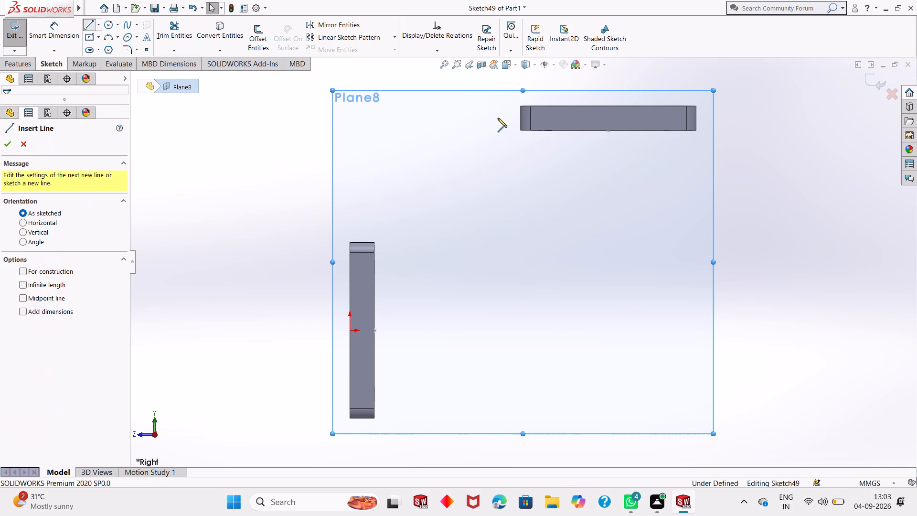
click(607, 132)
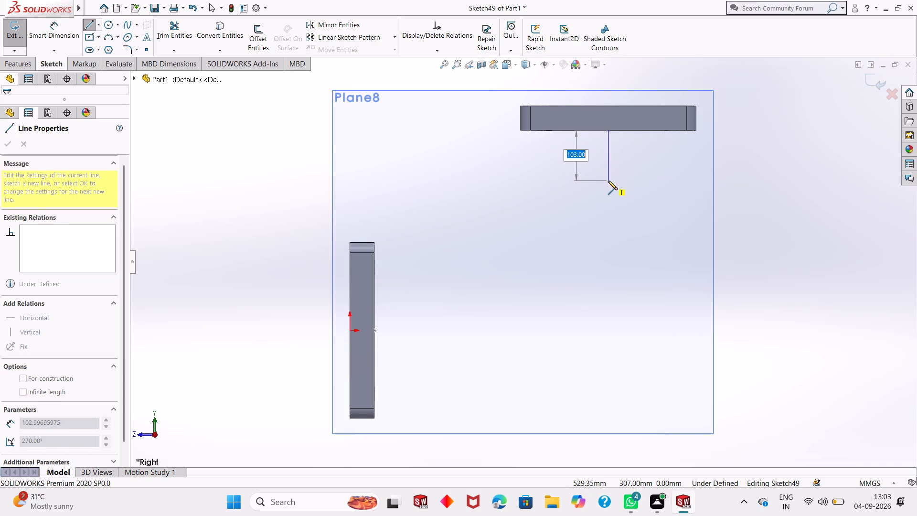
text(150)
key(Return)
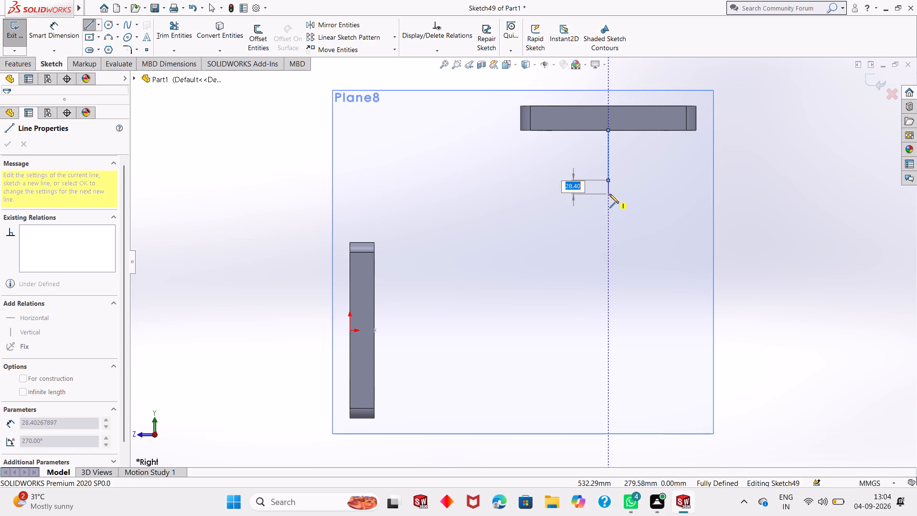
key(Escape)
Draw a horizontal line about 122 mm long from the vertical flange plate's centre point toward the open side.
click(88, 21)
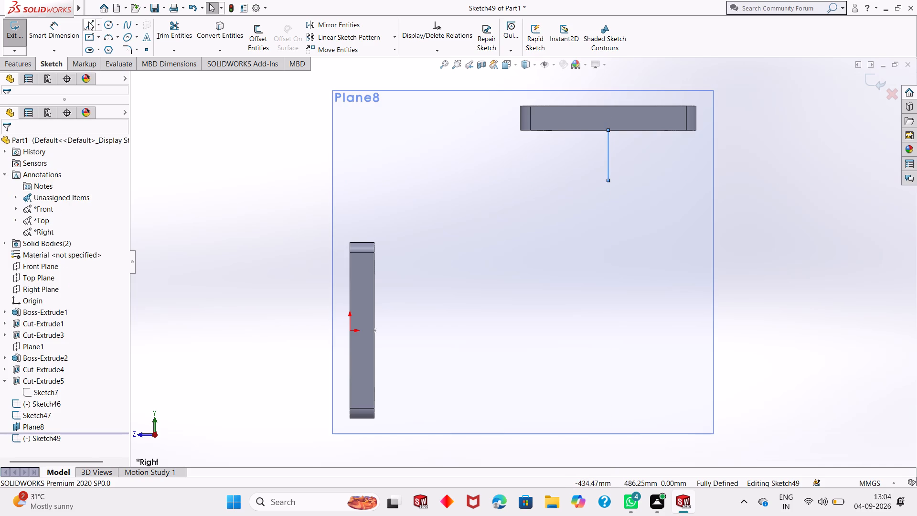
drag(375, 330, 416, 338)
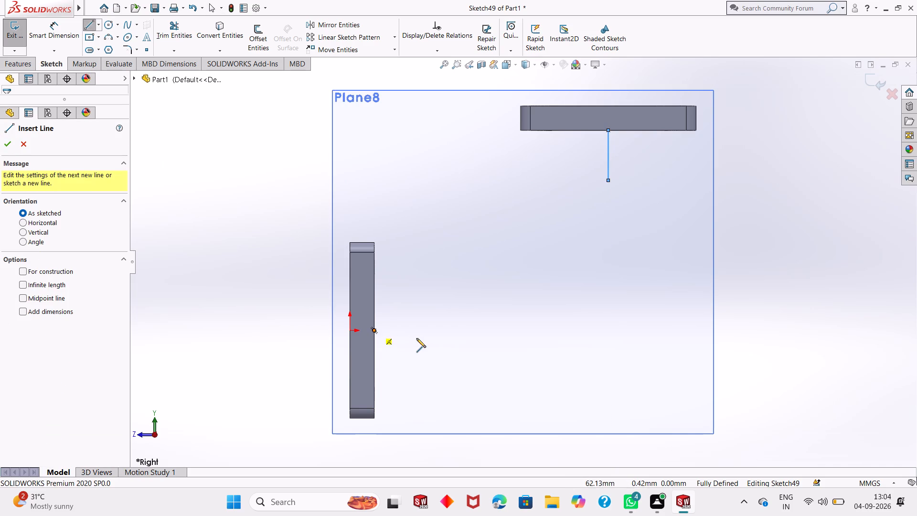
drag(416, 338, 434, 332)
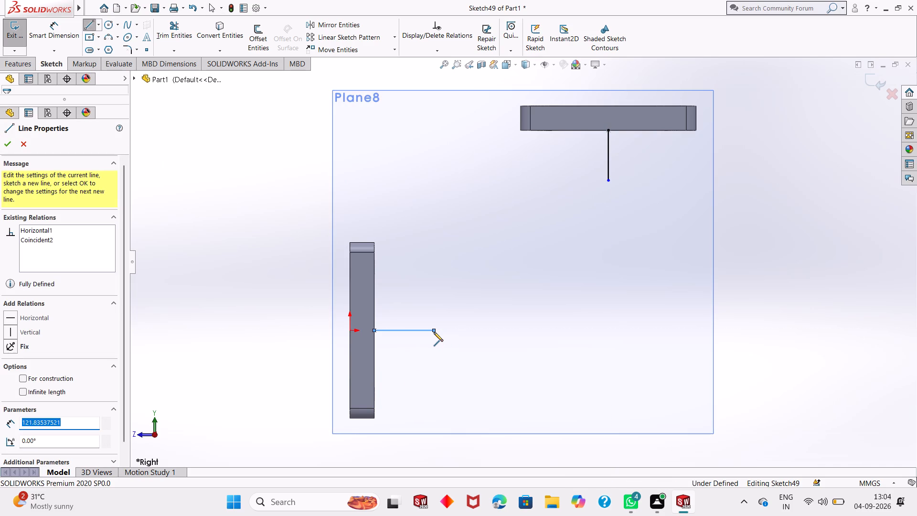
key(Escape)
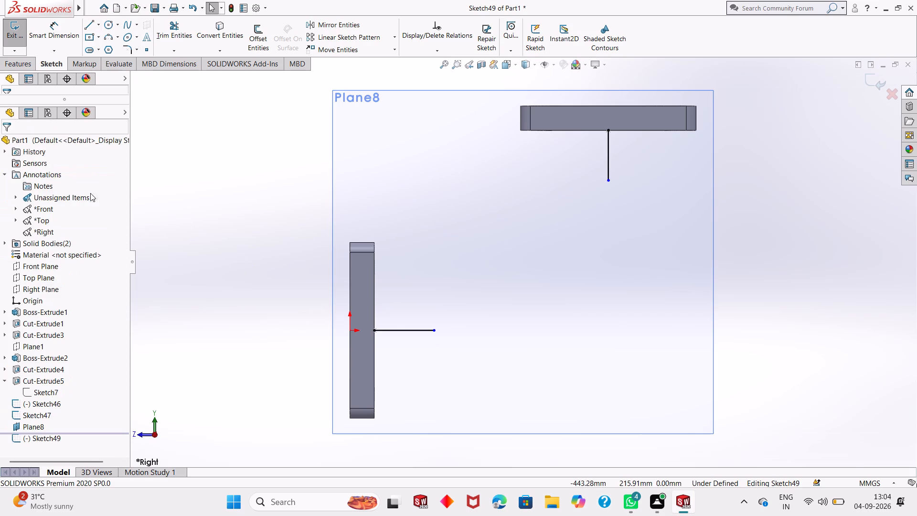
Dimension the horizontal and vertical path lines to 150 mm each.
click(51, 42)
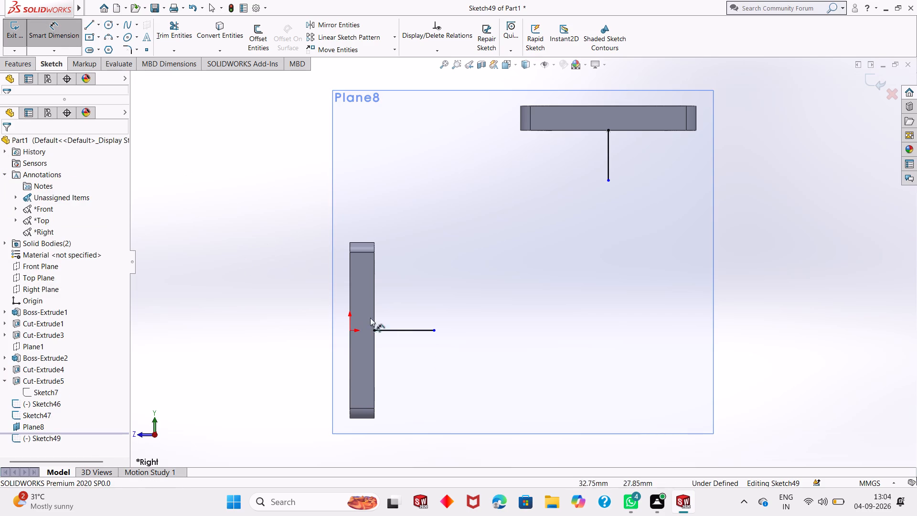
drag(402, 330, 407, 349)
click(407, 349)
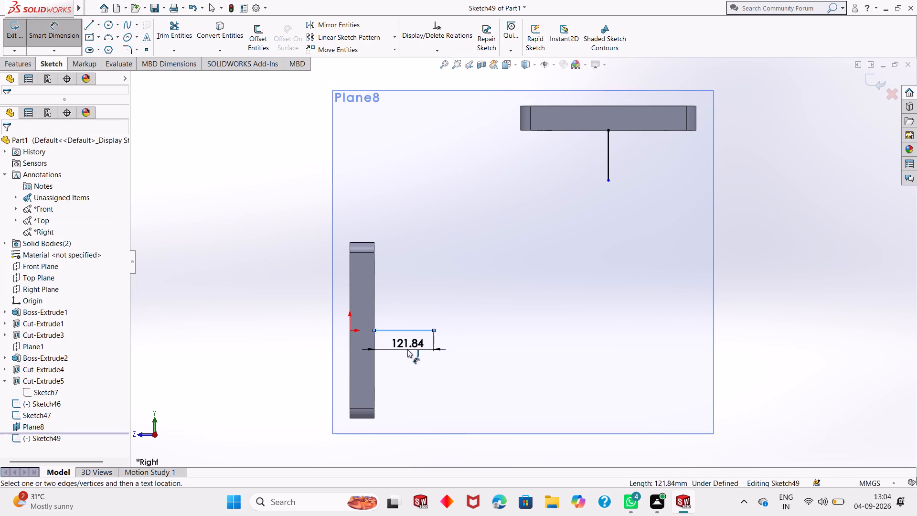
text(15)
key(0)
key(Return)
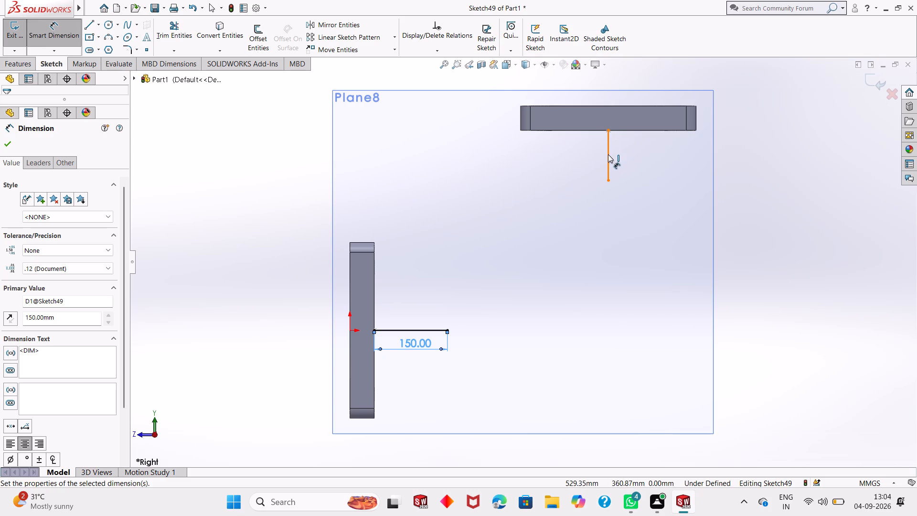
drag(608, 154, 661, 160)
click(661, 160)
text(150)
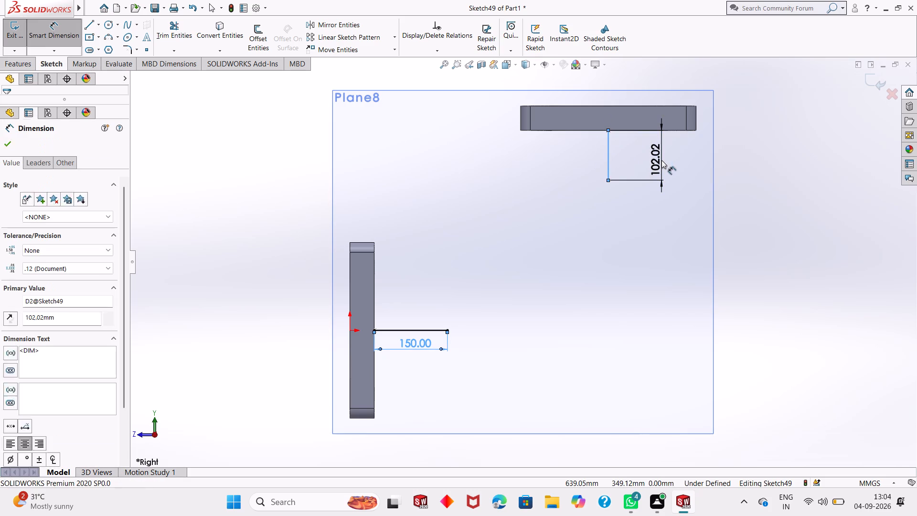
key(Return)
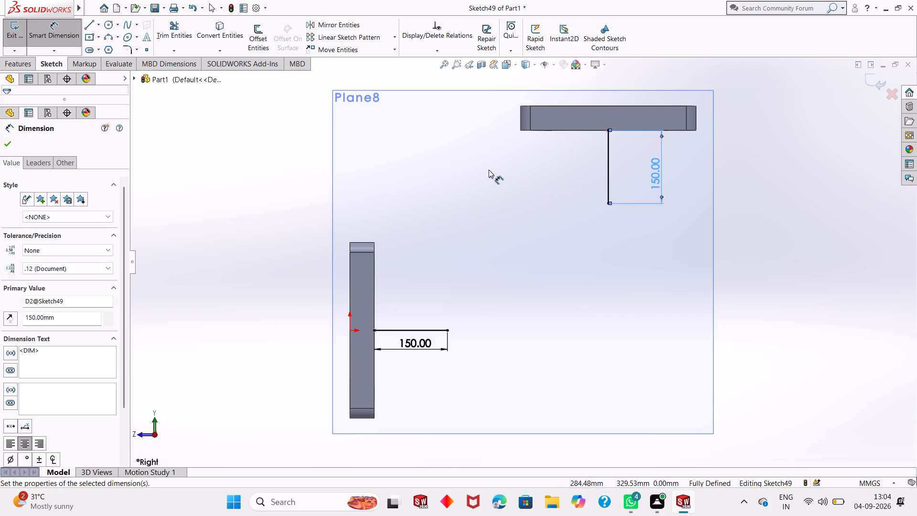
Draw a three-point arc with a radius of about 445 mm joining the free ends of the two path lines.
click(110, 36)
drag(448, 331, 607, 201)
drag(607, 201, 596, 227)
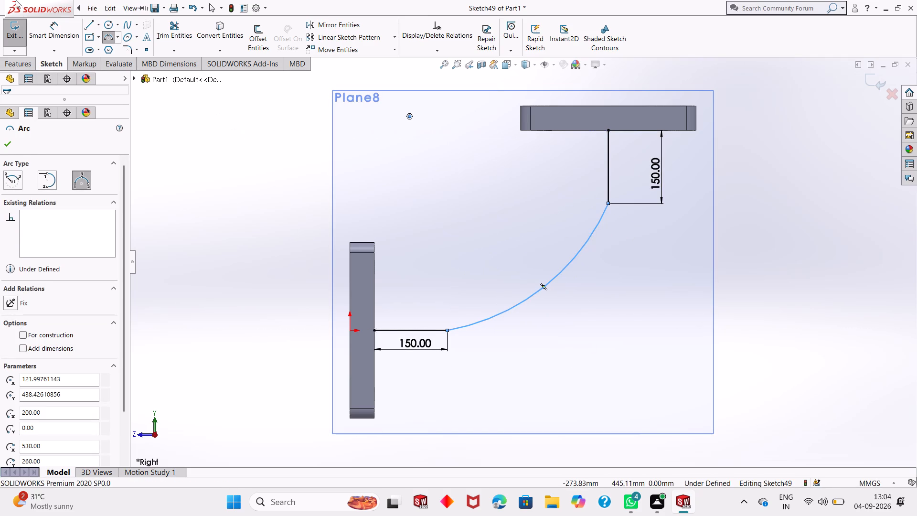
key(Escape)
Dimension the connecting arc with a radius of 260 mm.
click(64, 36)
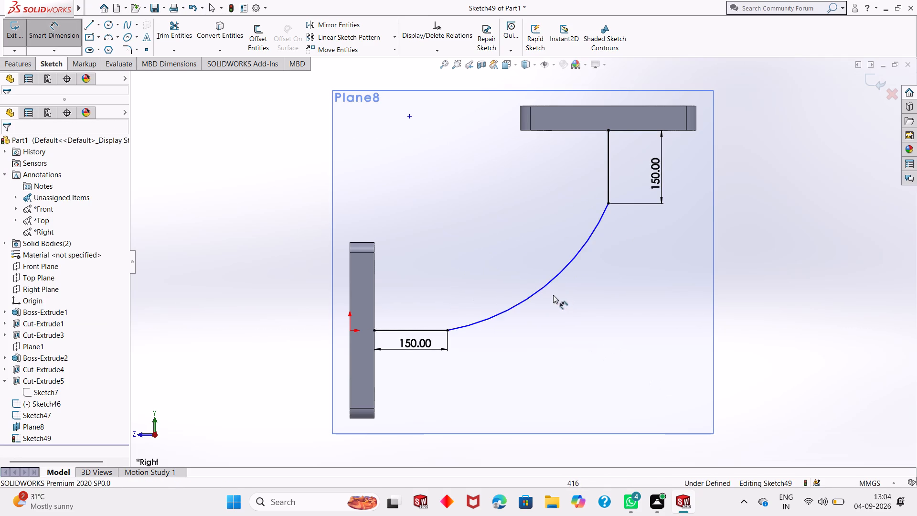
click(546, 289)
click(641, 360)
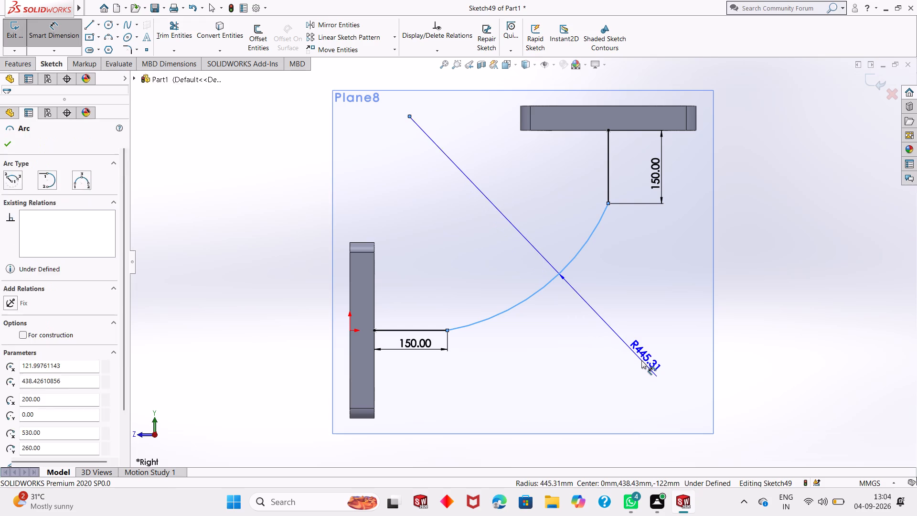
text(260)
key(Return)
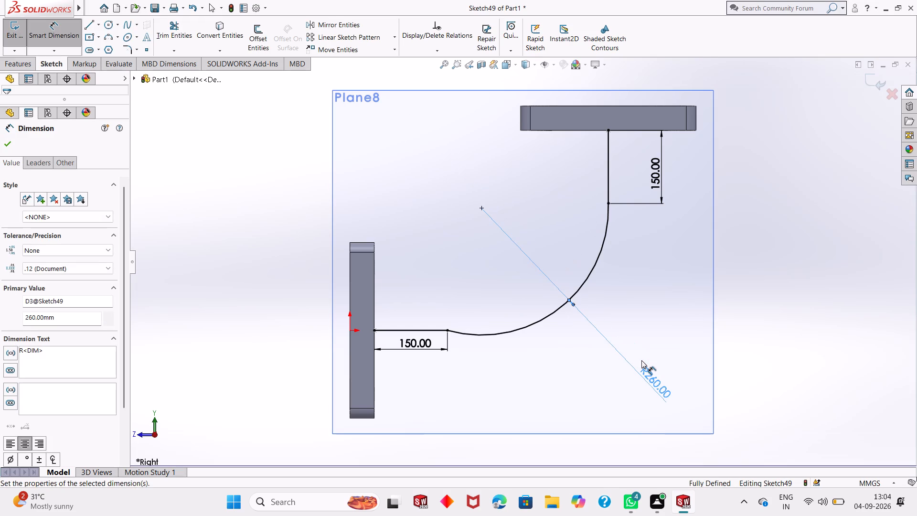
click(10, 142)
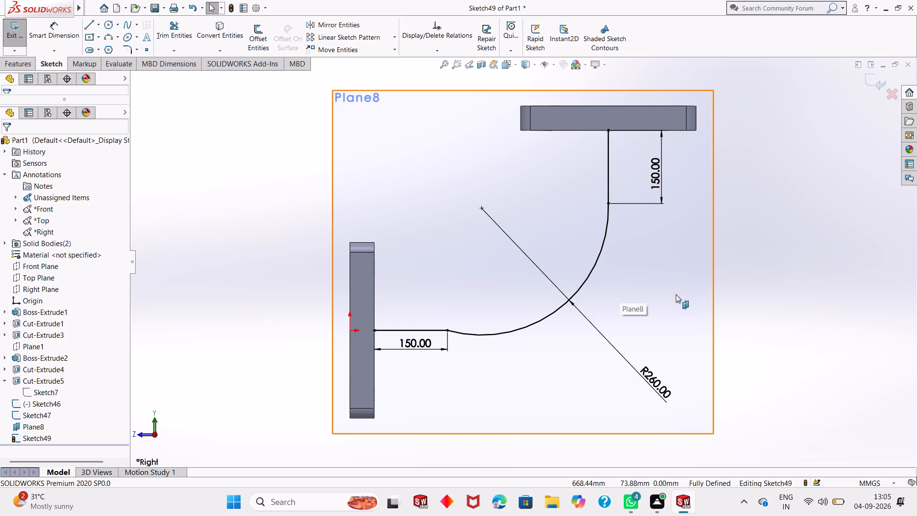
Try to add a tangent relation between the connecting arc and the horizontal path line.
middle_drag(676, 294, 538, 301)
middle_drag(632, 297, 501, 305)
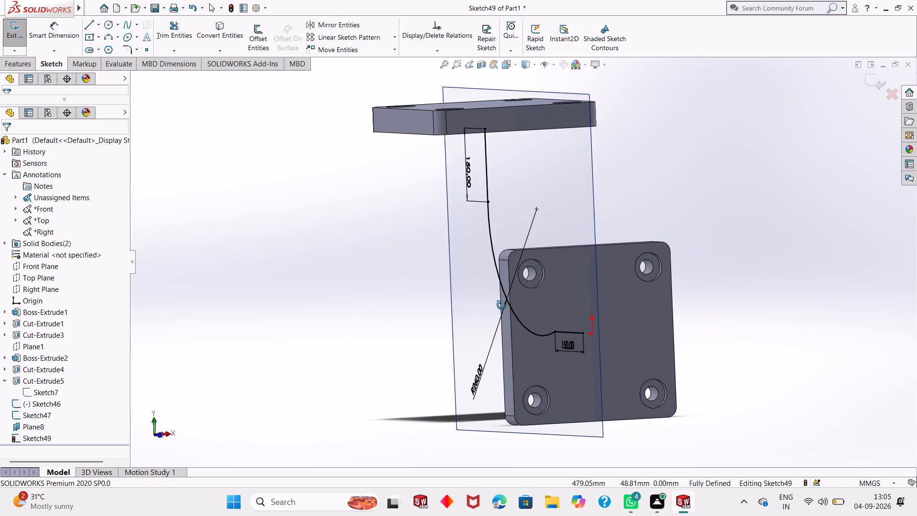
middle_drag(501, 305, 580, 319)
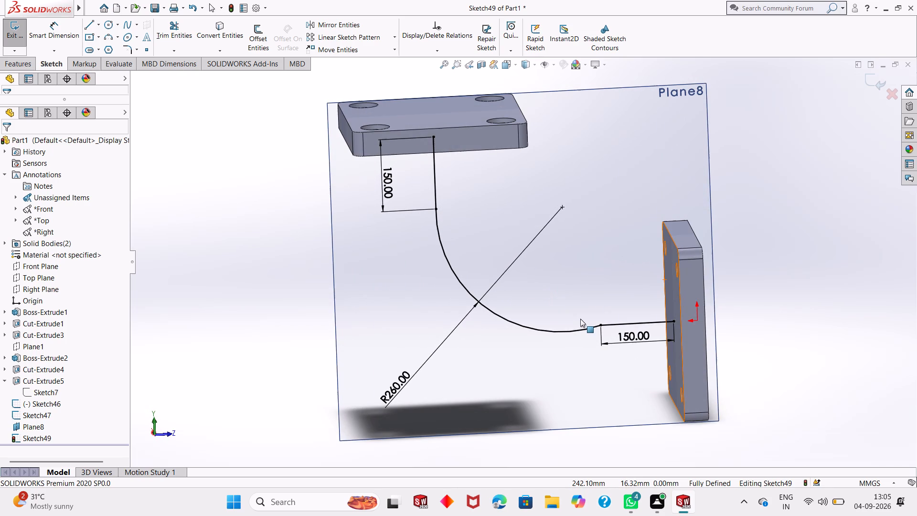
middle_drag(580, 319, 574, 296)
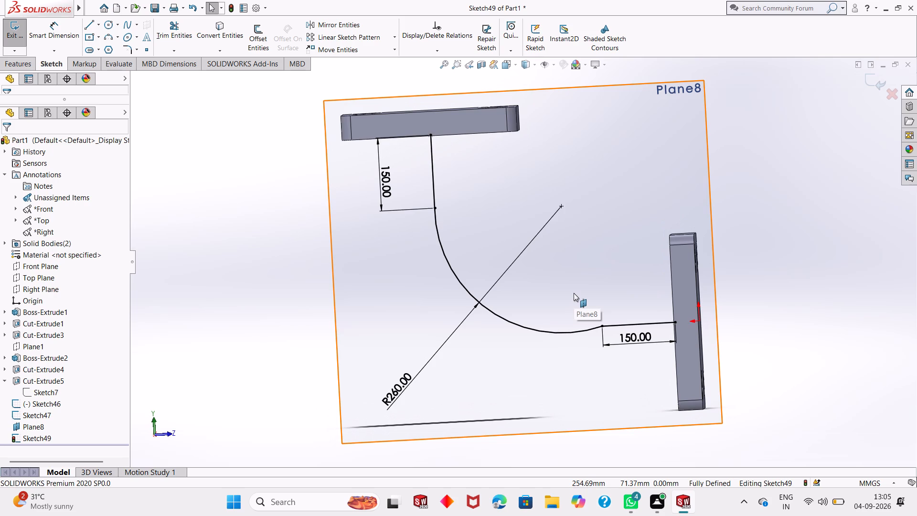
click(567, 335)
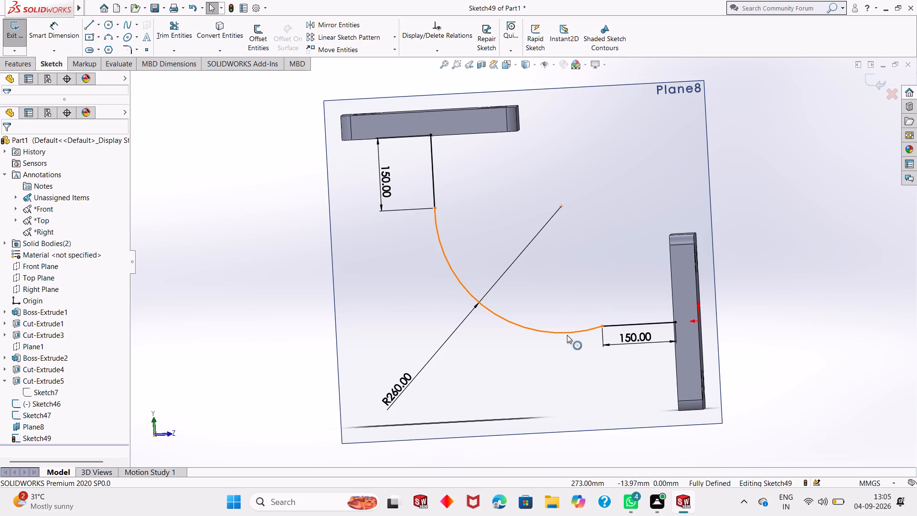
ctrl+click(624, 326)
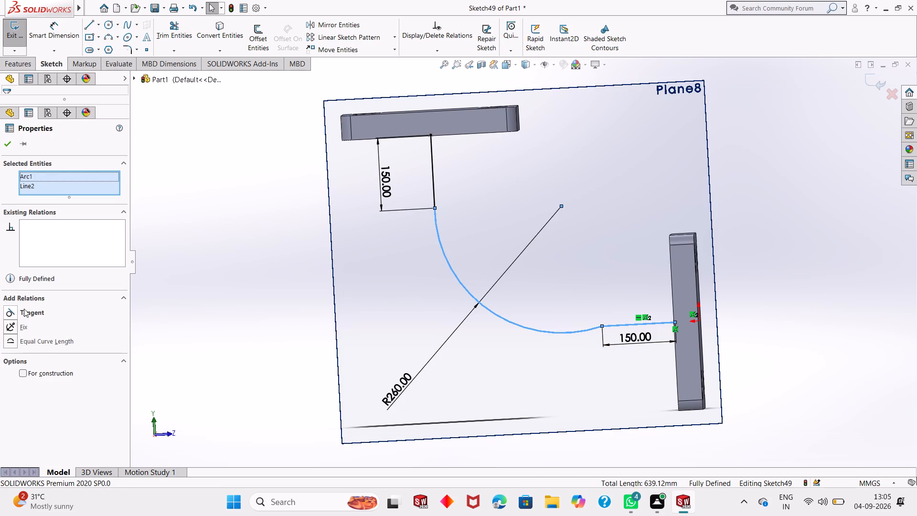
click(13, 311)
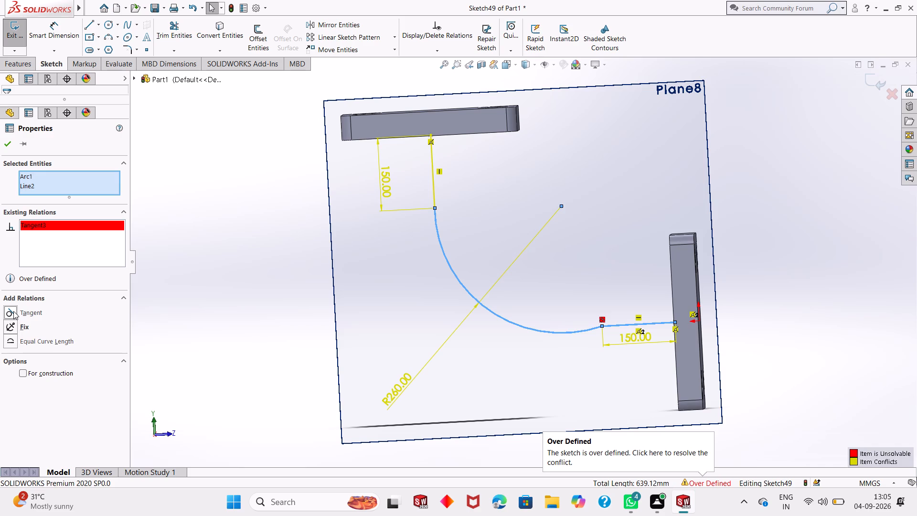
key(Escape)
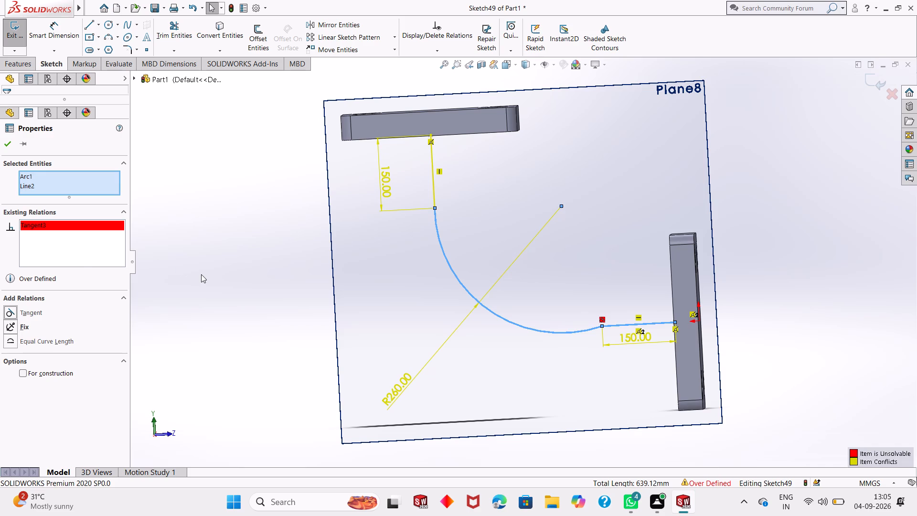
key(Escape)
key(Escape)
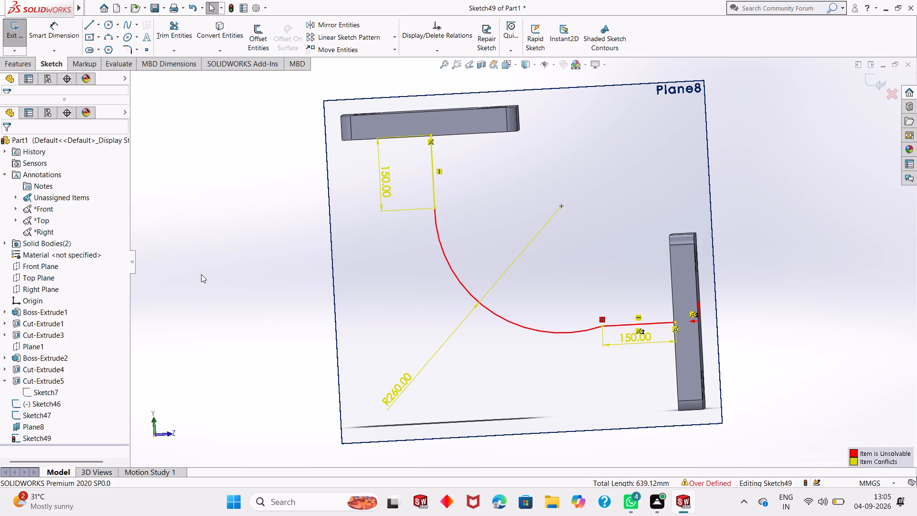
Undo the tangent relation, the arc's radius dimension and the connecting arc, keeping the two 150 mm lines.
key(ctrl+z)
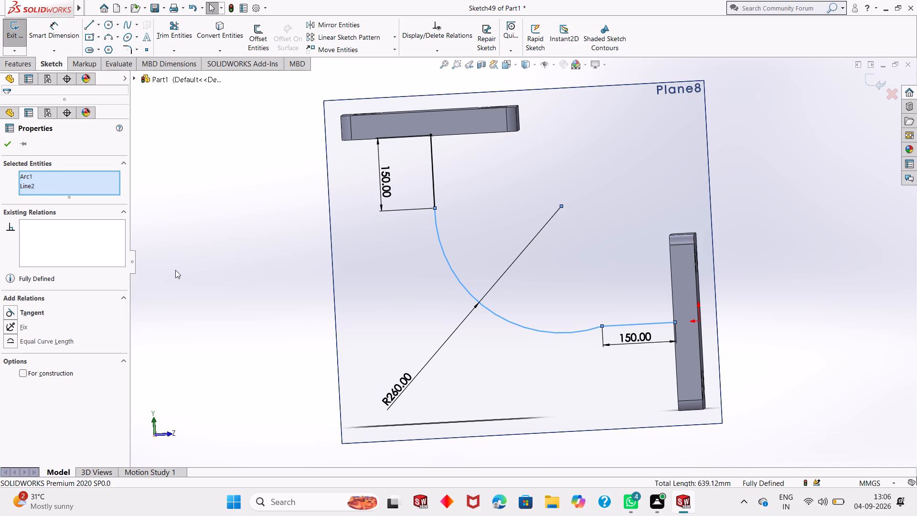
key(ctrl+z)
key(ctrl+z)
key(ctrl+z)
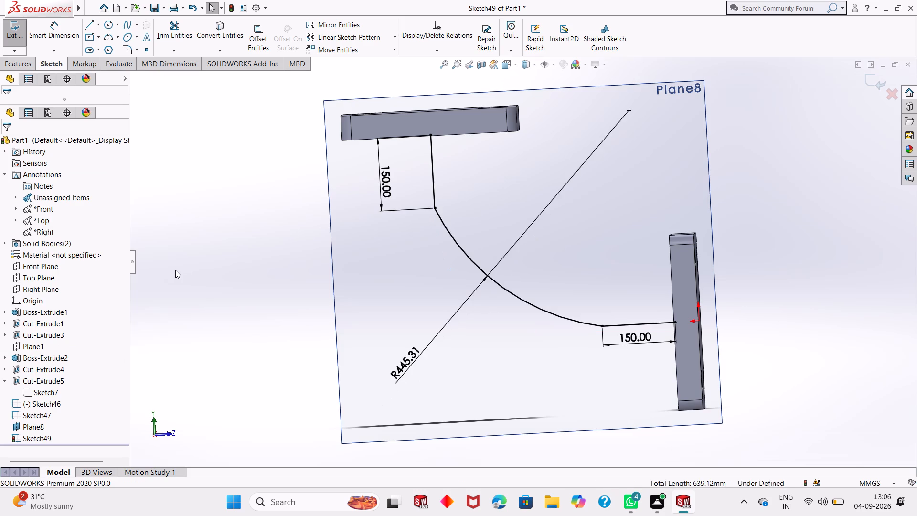
Draw a new three-point arc from the vertical line's lower end to the horizontal line's free end, bulging toward the outer corner.
click(74, 37)
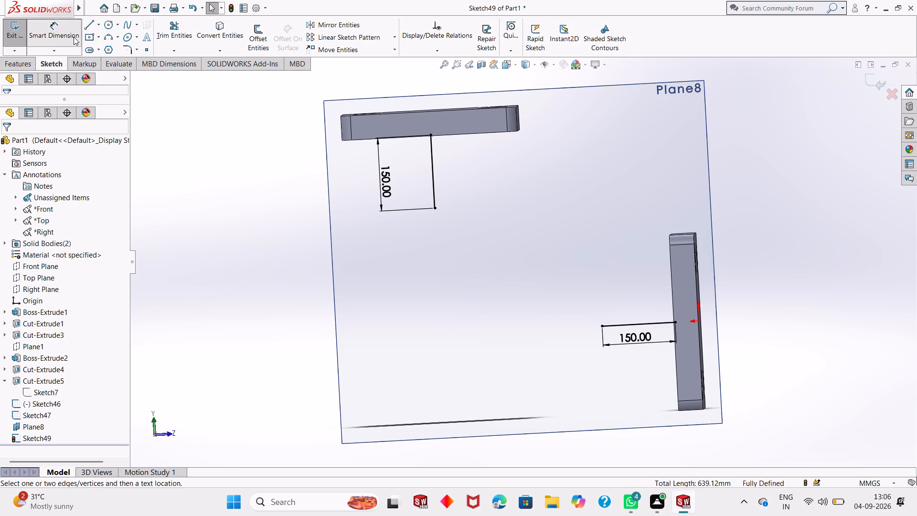
click(108, 32)
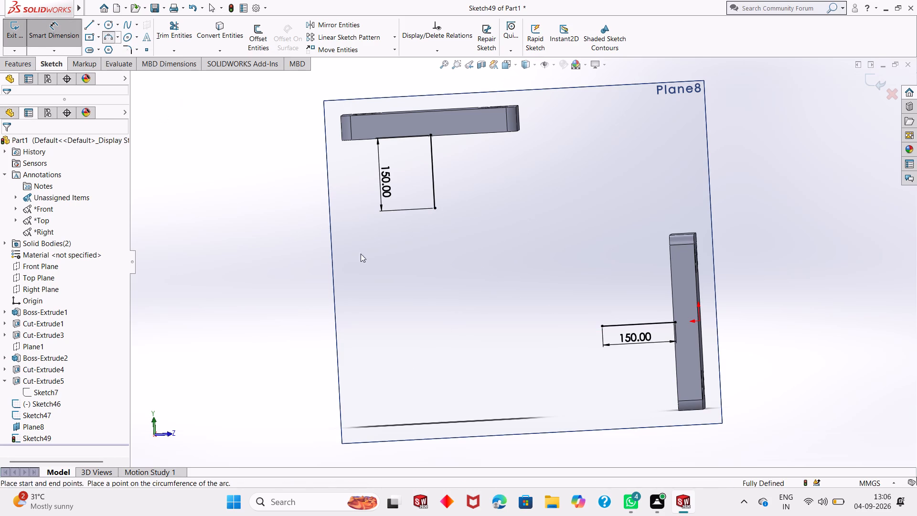
click(434, 209)
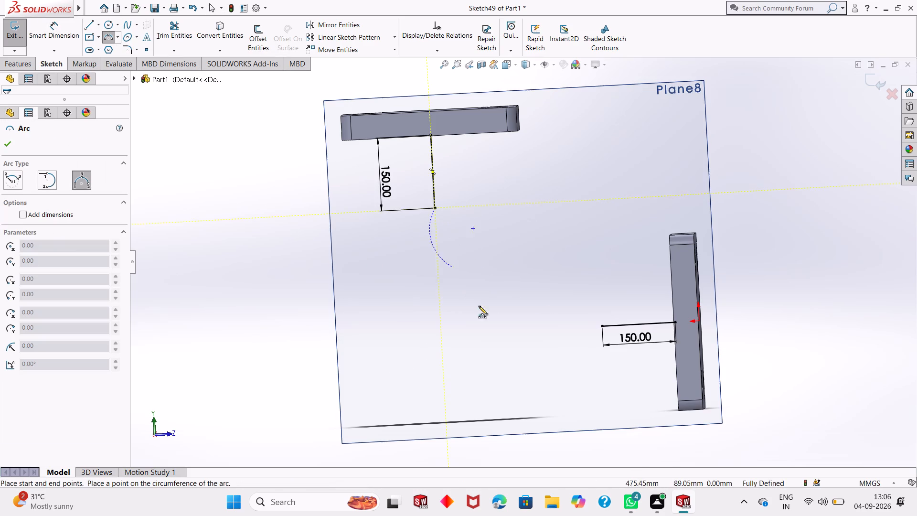
click(603, 326)
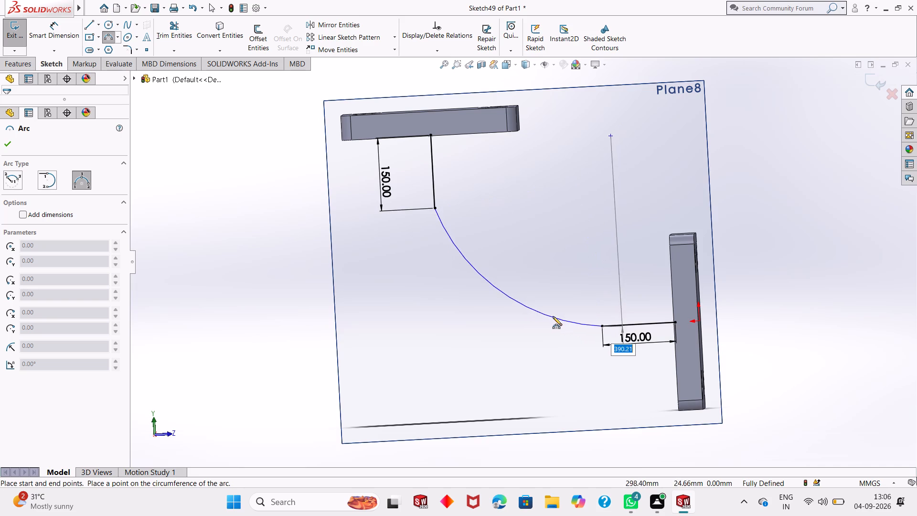
click(514, 310)
key(Escape)
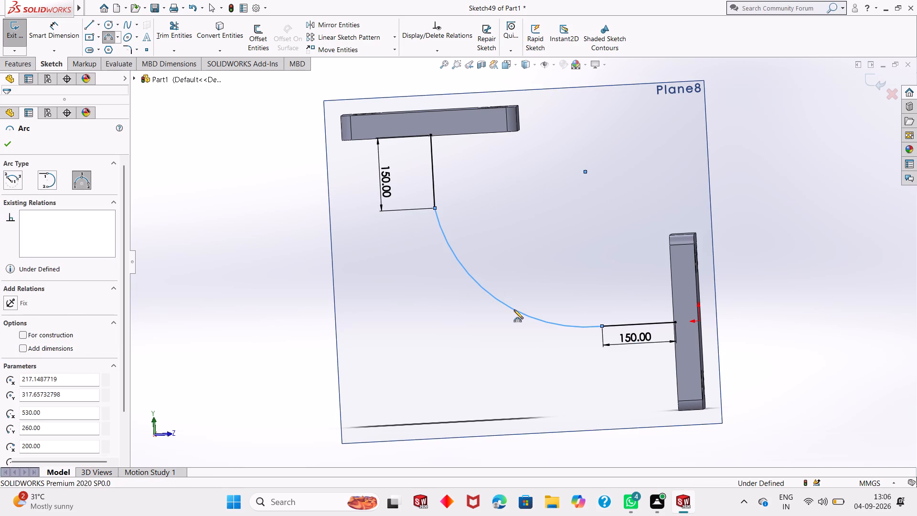
key(Escape)
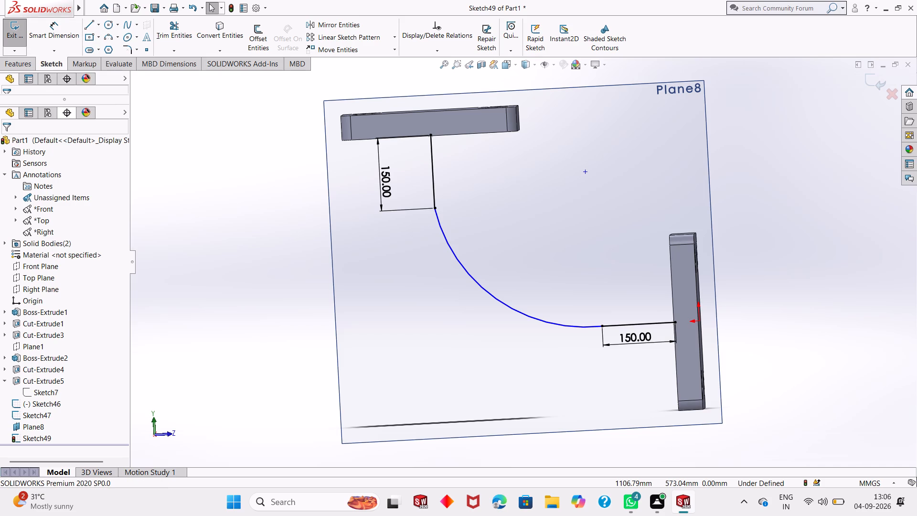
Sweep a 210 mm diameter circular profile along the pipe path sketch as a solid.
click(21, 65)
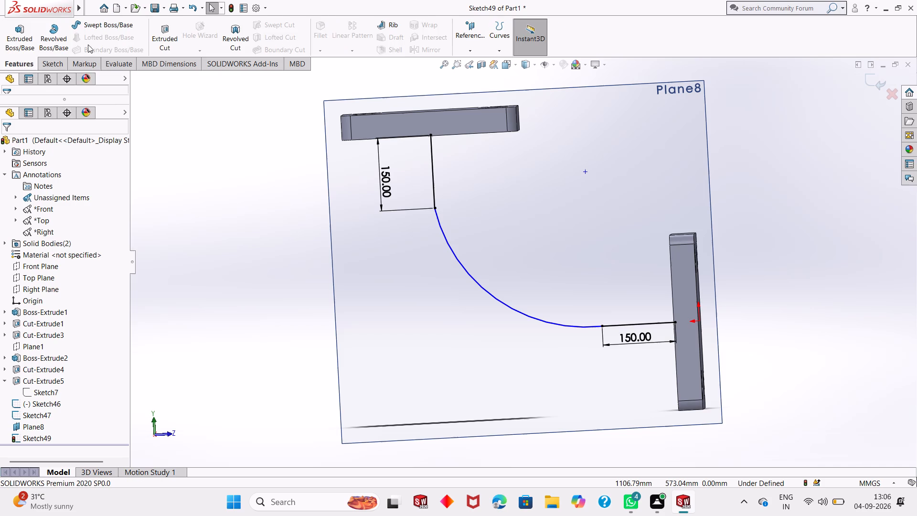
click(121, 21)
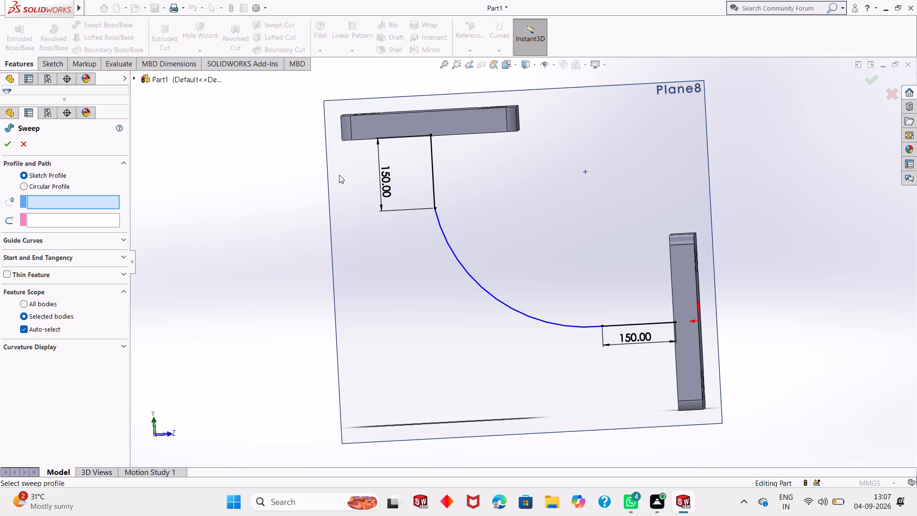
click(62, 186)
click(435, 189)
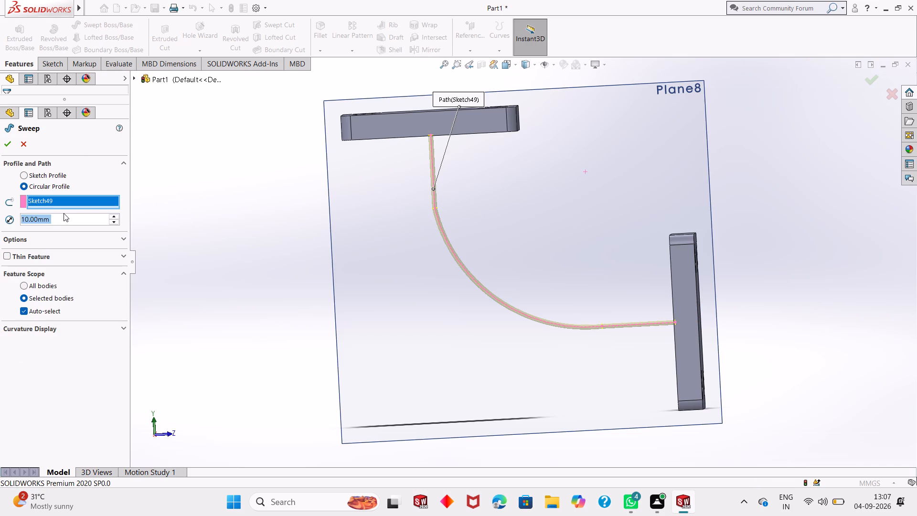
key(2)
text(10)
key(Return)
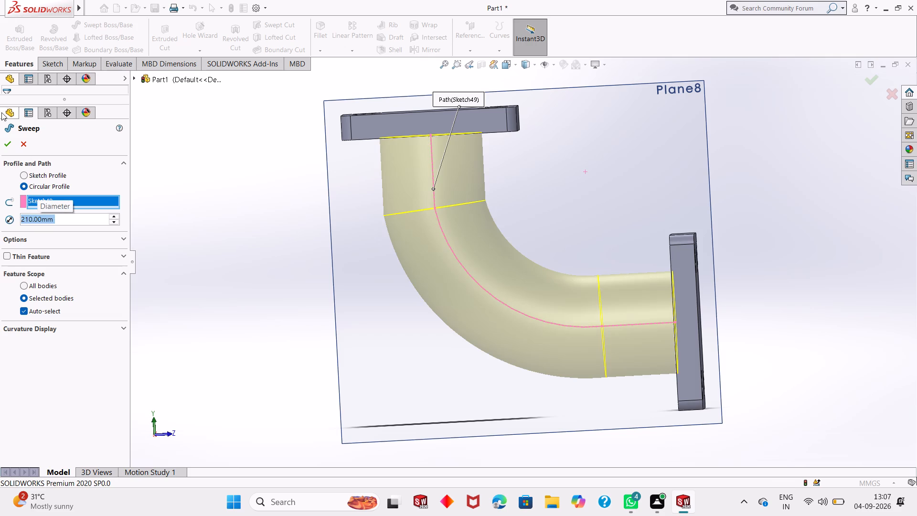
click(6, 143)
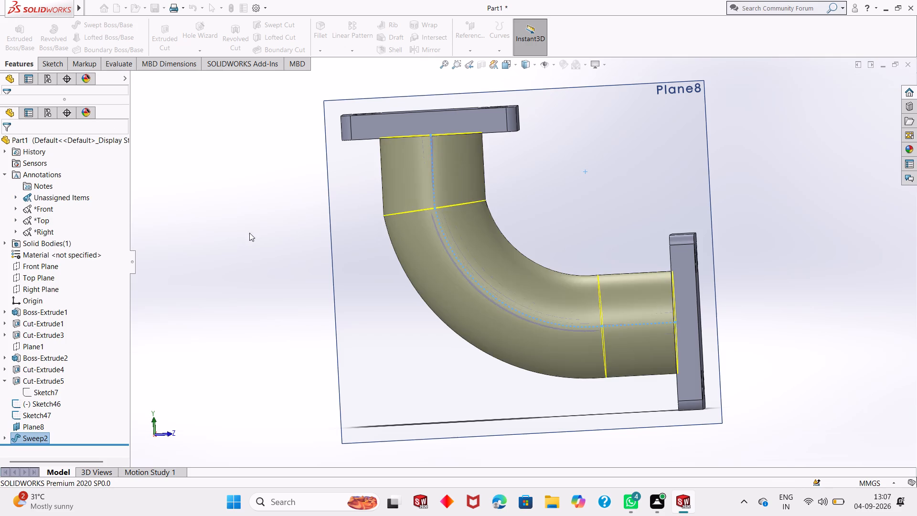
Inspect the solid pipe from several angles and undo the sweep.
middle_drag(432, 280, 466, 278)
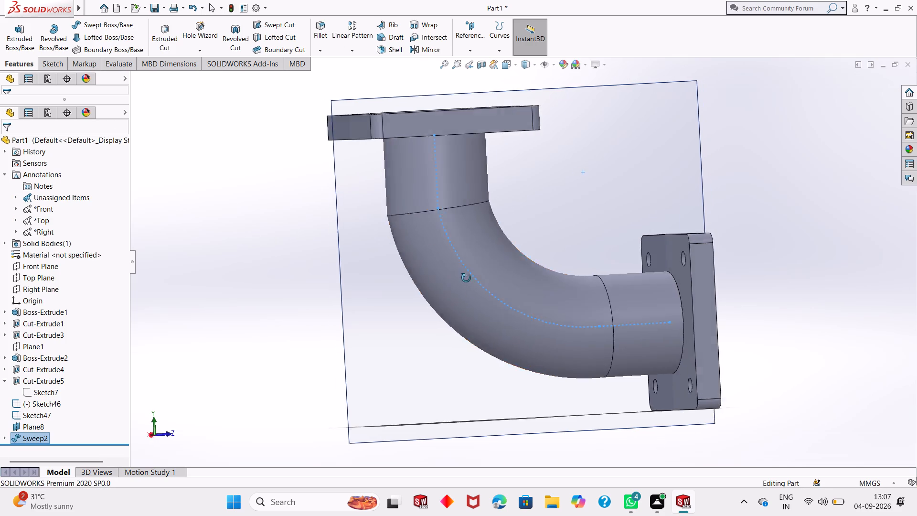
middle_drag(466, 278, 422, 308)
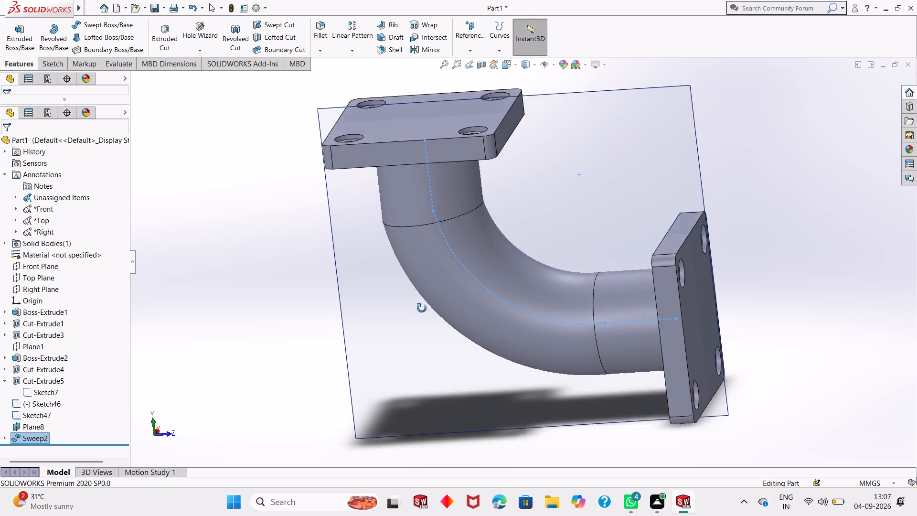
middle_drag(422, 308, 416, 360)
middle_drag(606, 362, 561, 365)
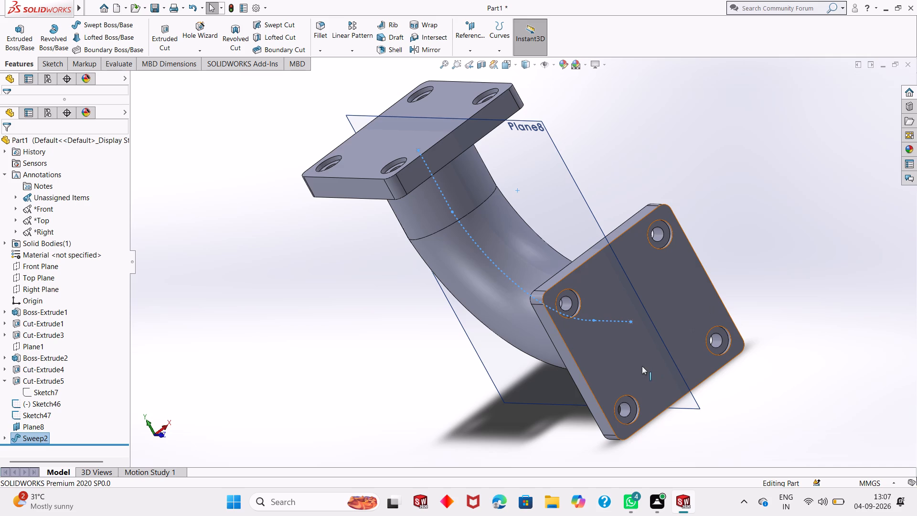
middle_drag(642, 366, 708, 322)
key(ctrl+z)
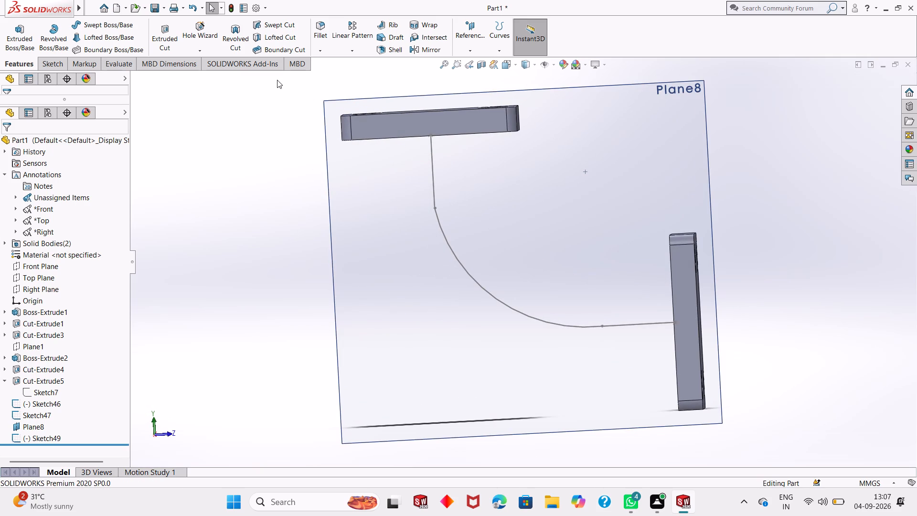
Set up a new sweep along the pipe path with a circular profile of 210 mm diameter.
click(105, 28)
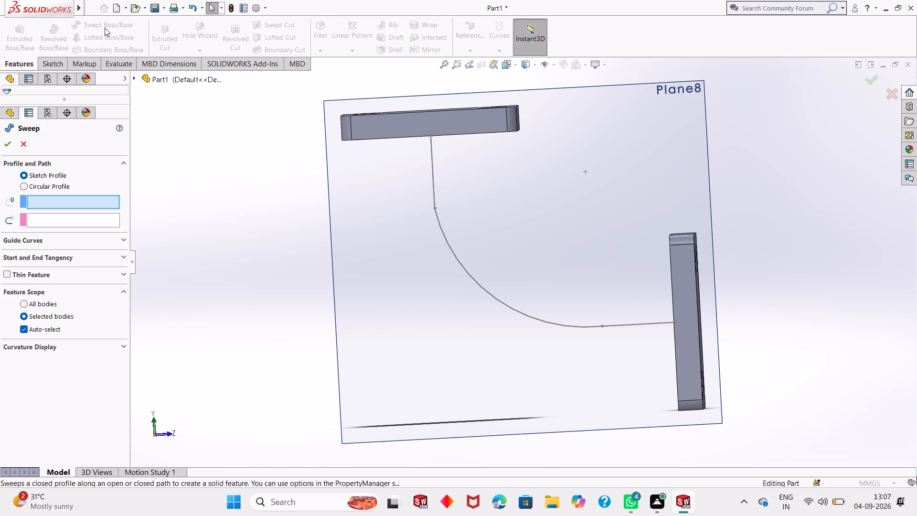
click(61, 183)
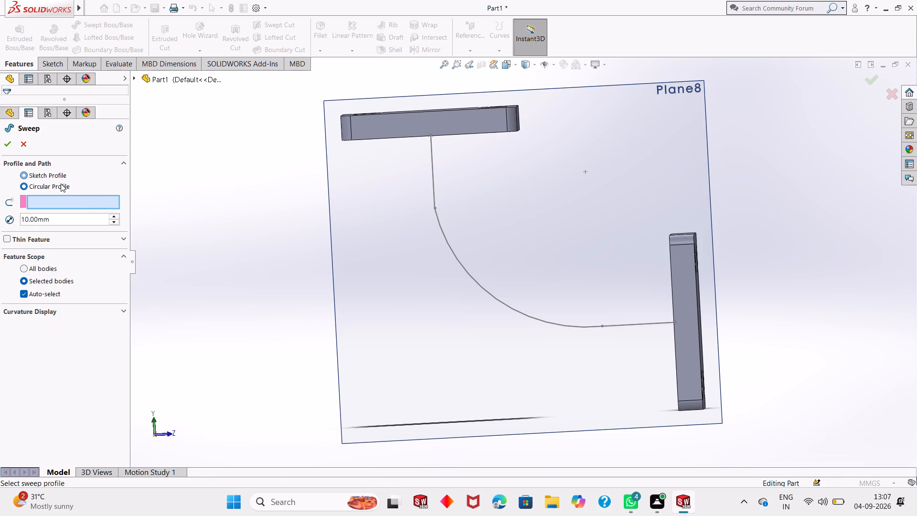
click(435, 187)
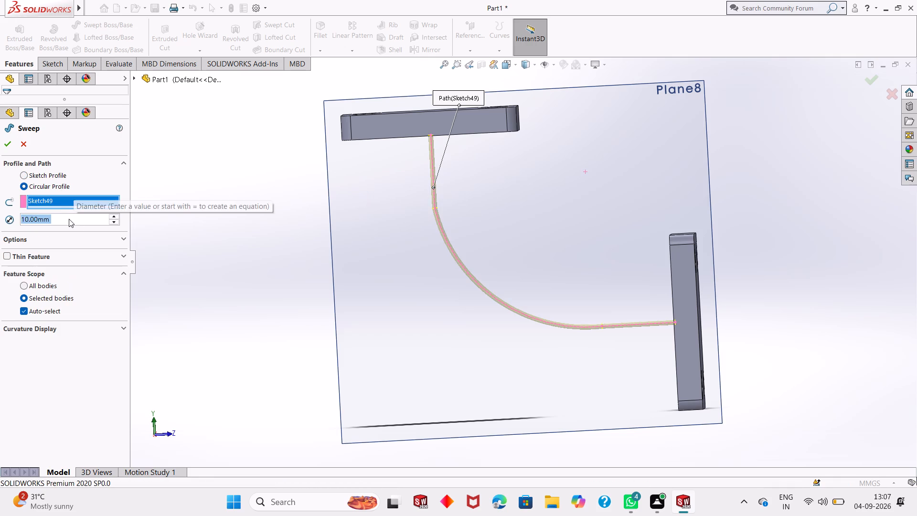
key(2)
text(10)
key(Return)
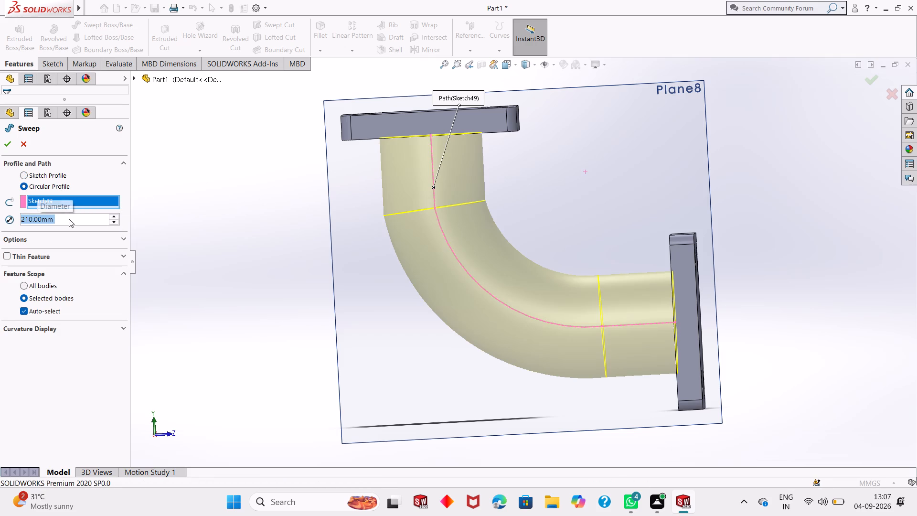
Make the sweep a one-direction thin feature, trying 210 mm and 10 mm thickness before setting 1 mm, and complete it.
click(8, 258)
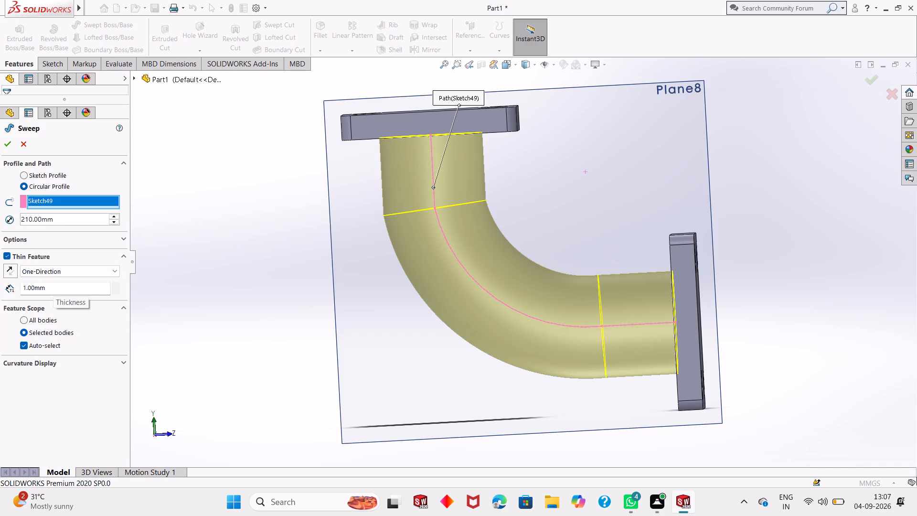
middle_drag(399, 334, 351, 352)
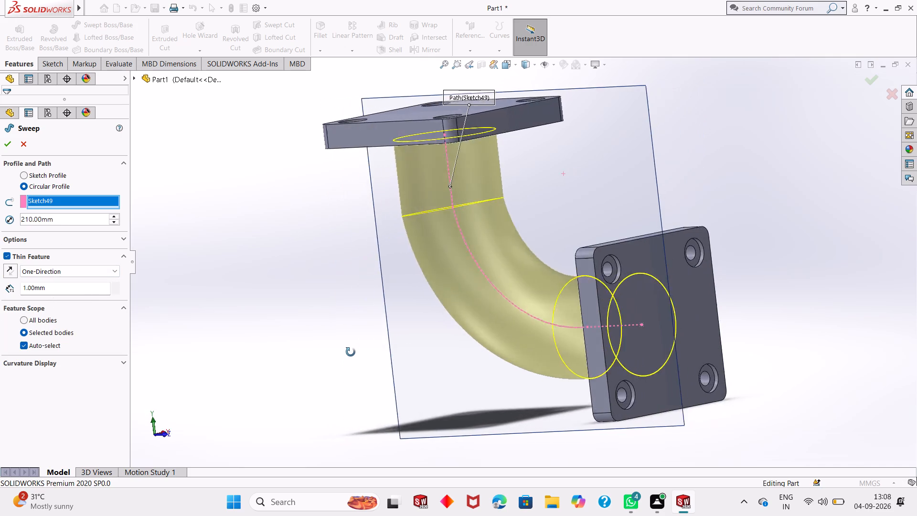
middle_drag(351, 352, 334, 355)
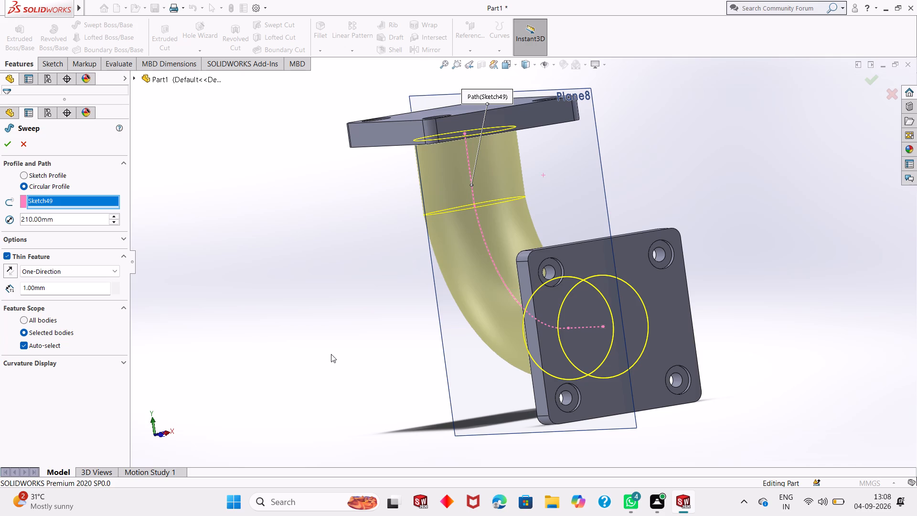
double_click(88, 285)
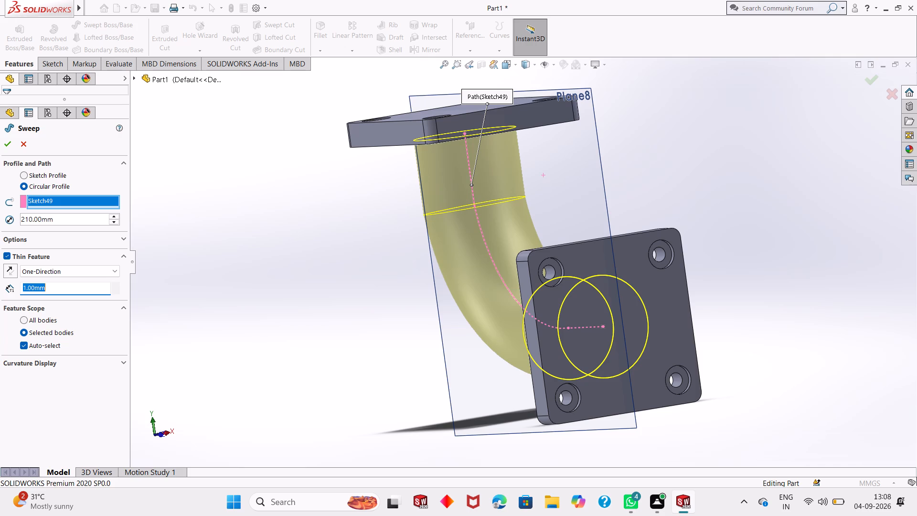
text(210)
key(Return)
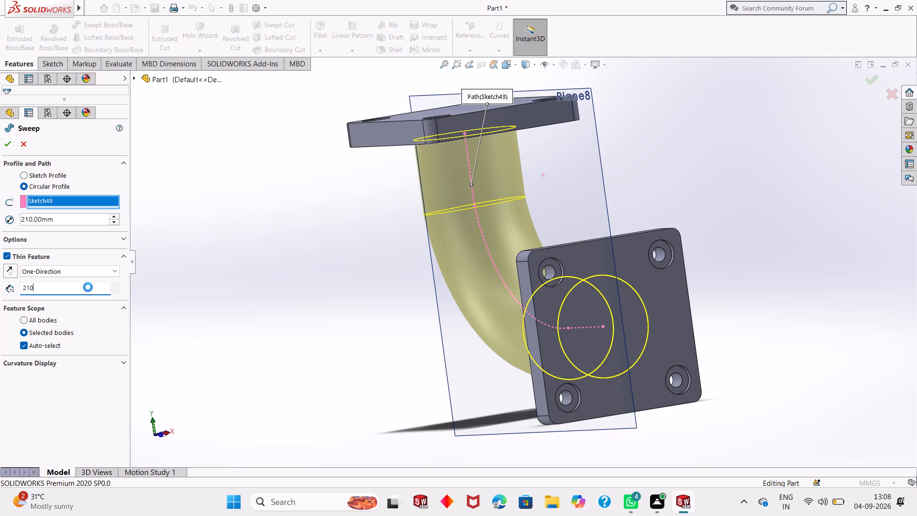
double_click(90, 290)
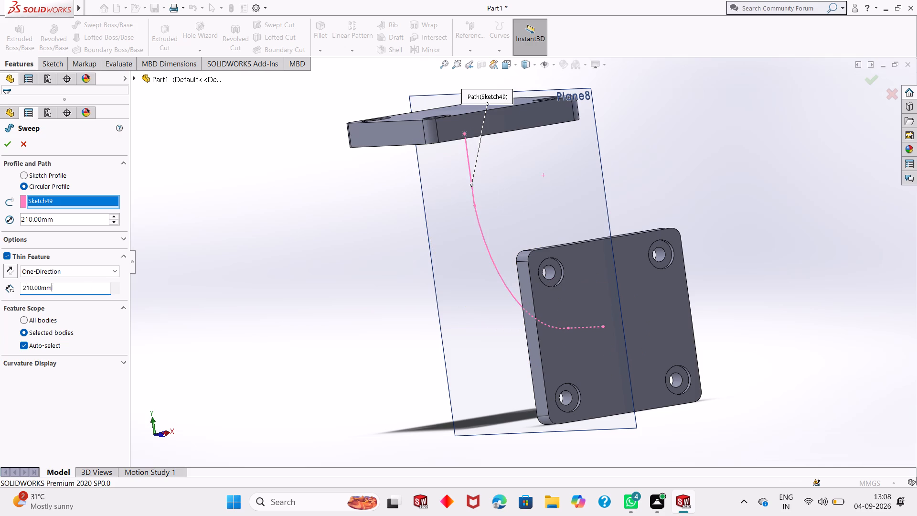
text(10)
key(Return)
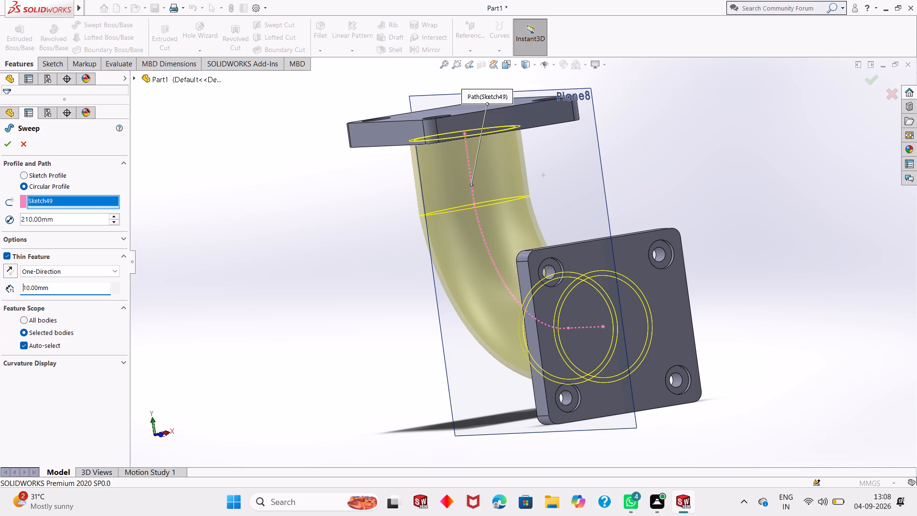
double_click(77, 289)
key(1)
key(Return)
click(9, 143)
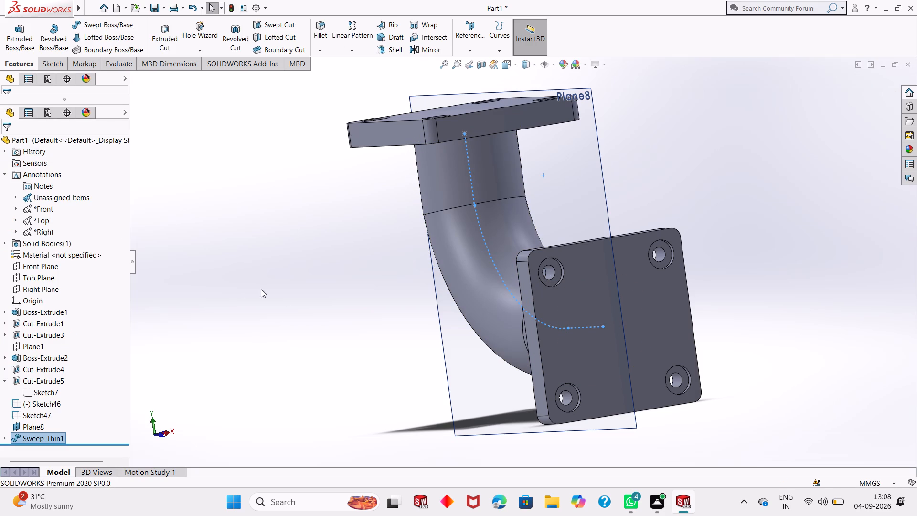
Start a sketch on the outer face of the upright flange plate, viewed face-on.
middle_drag(403, 339, 437, 342)
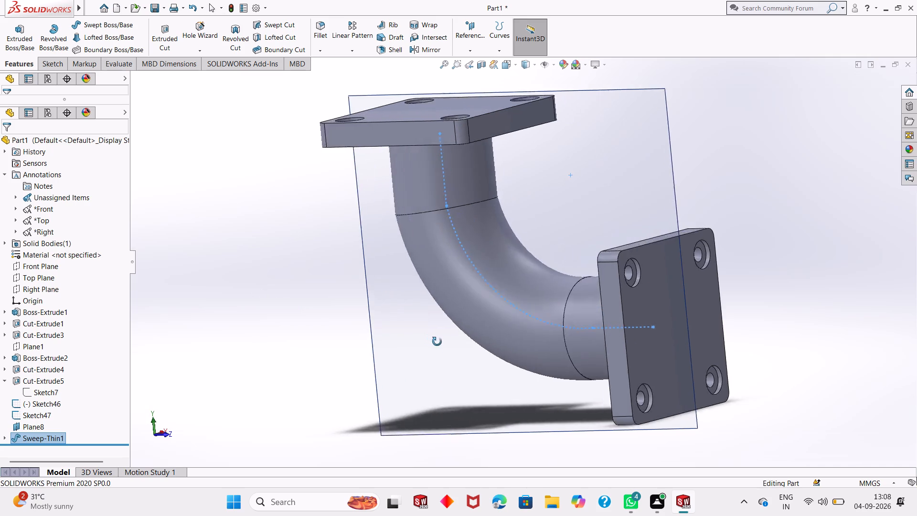
middle_drag(437, 342, 415, 328)
key(Escape)
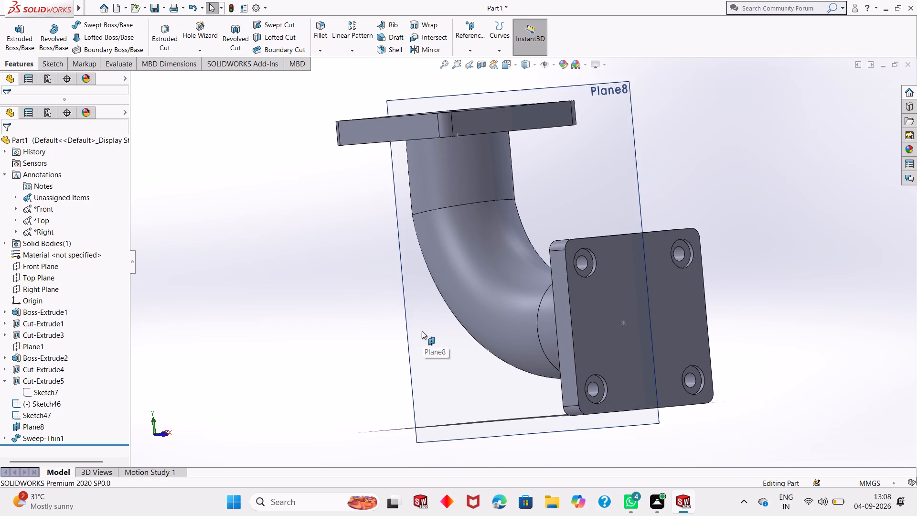
click(687, 330)
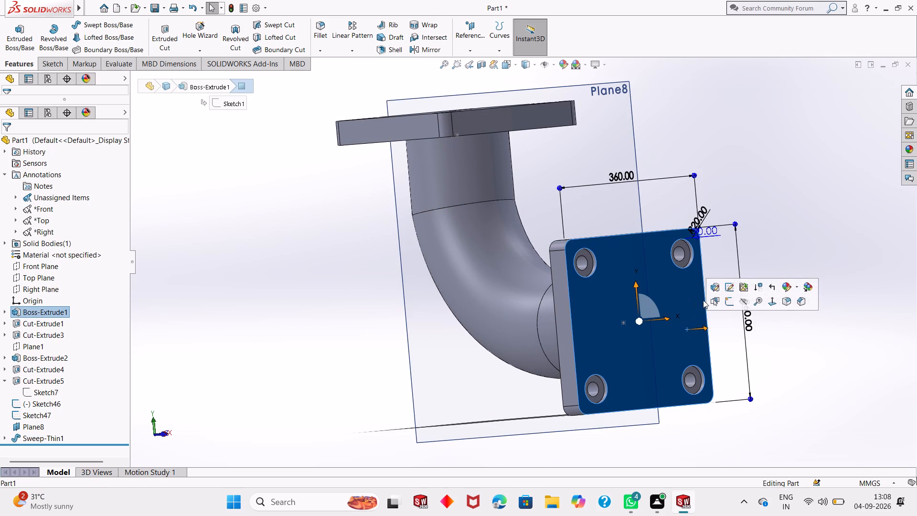
click(731, 297)
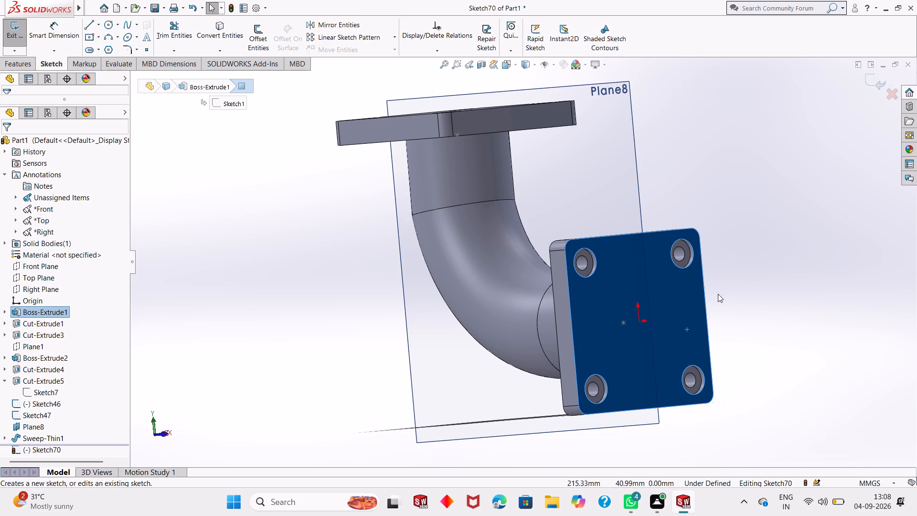
key(ctrl+8)
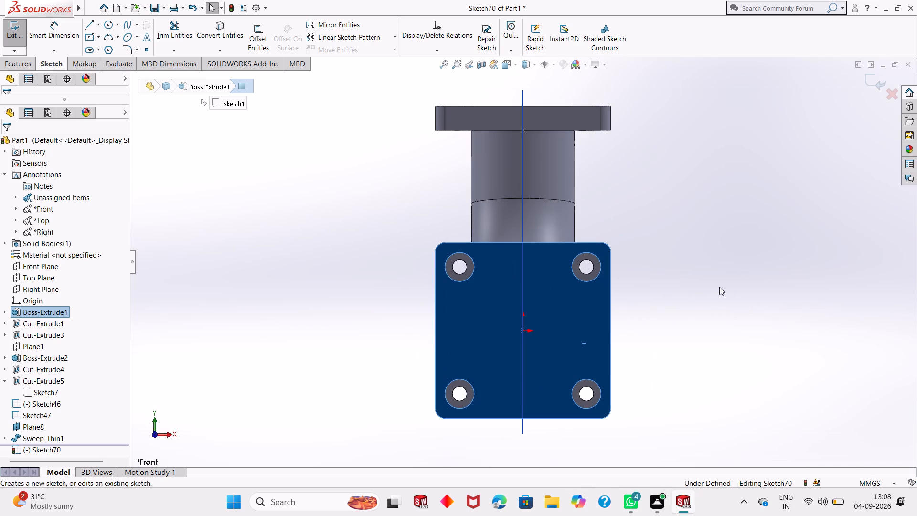
key(Escape)
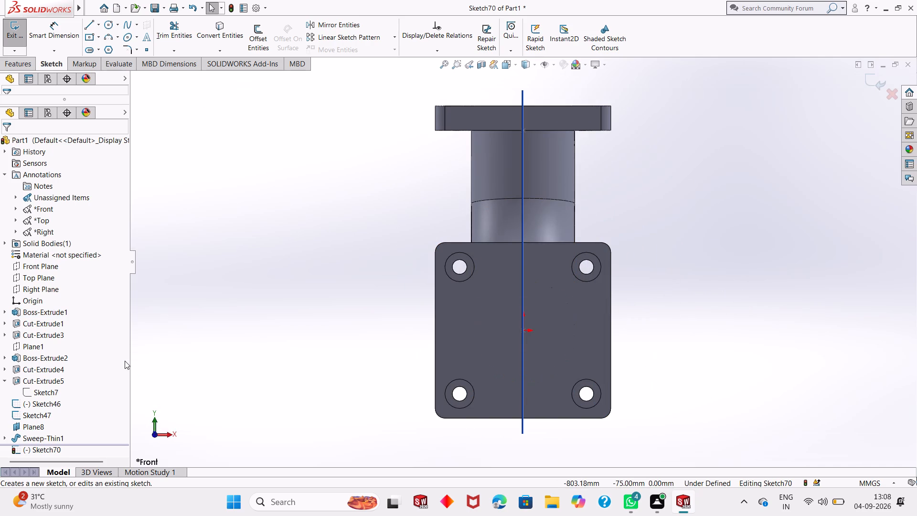
Hide the mid reference plane Plane8.
right_click(37, 428)
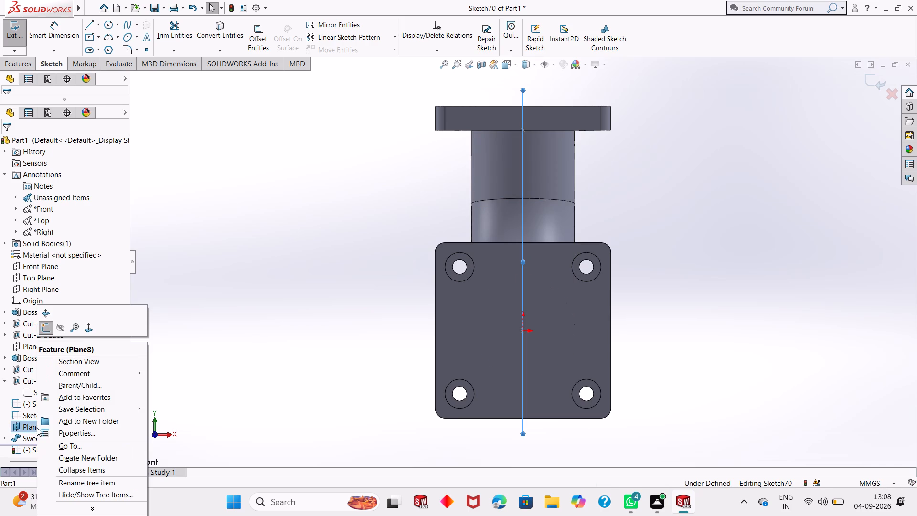
click(58, 330)
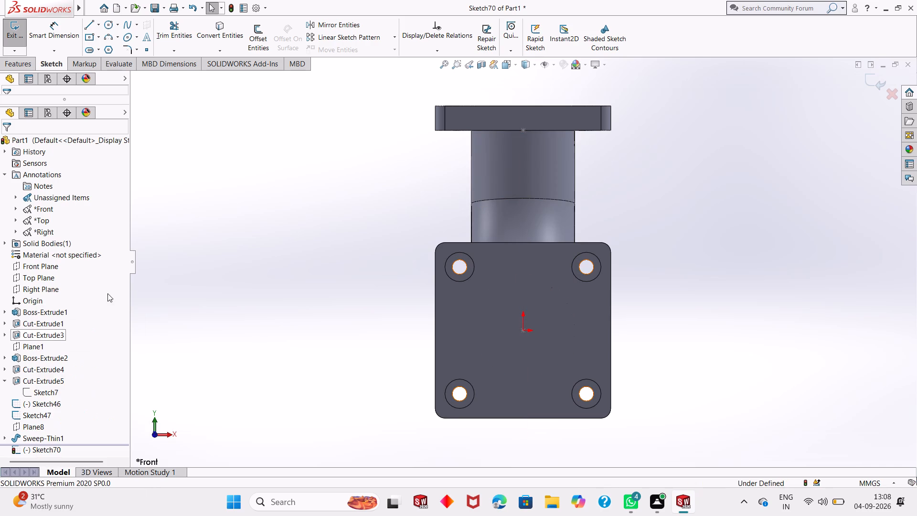
Sketch a circle of about 93 mm radius centred on the origin of the upright flange's outer face.
click(107, 26)
drag(524, 332, 549, 367)
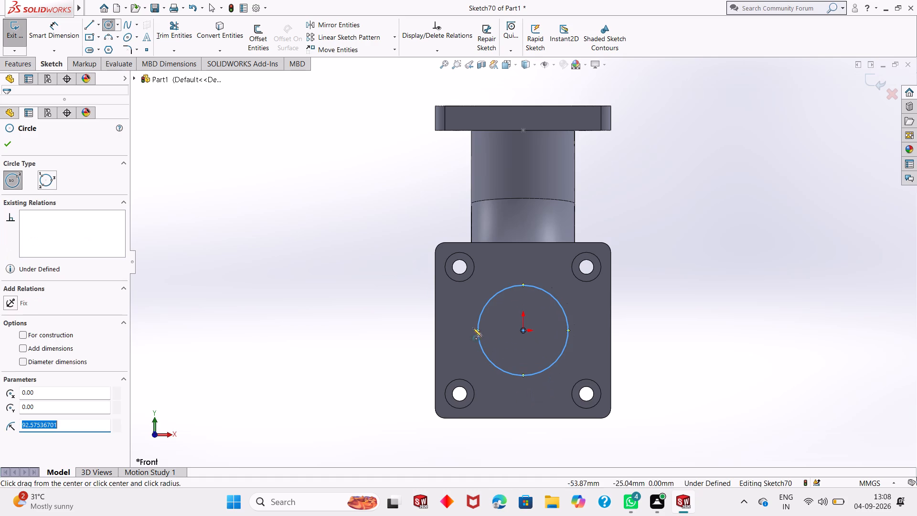
click(8, 140)
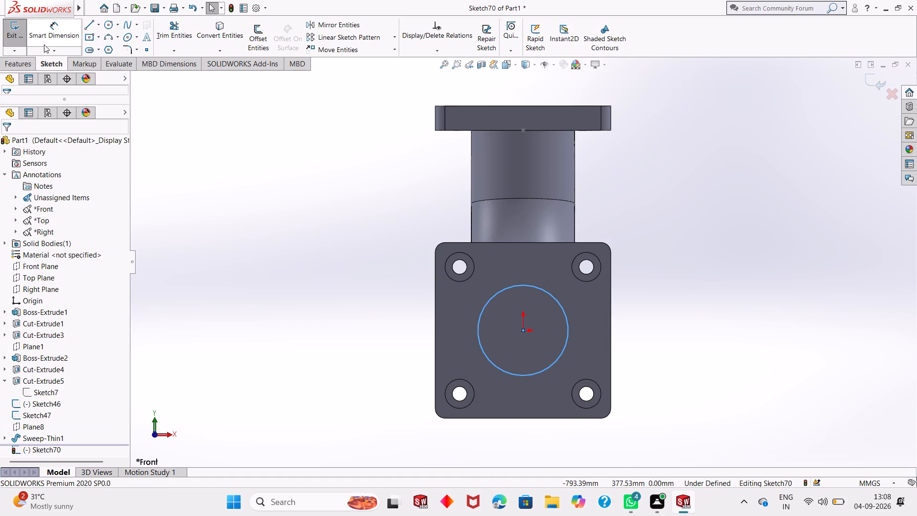
Dimension the circle on the upright flange's outer face to a diameter of 210 mm.
drag(46, 28, 431, 344)
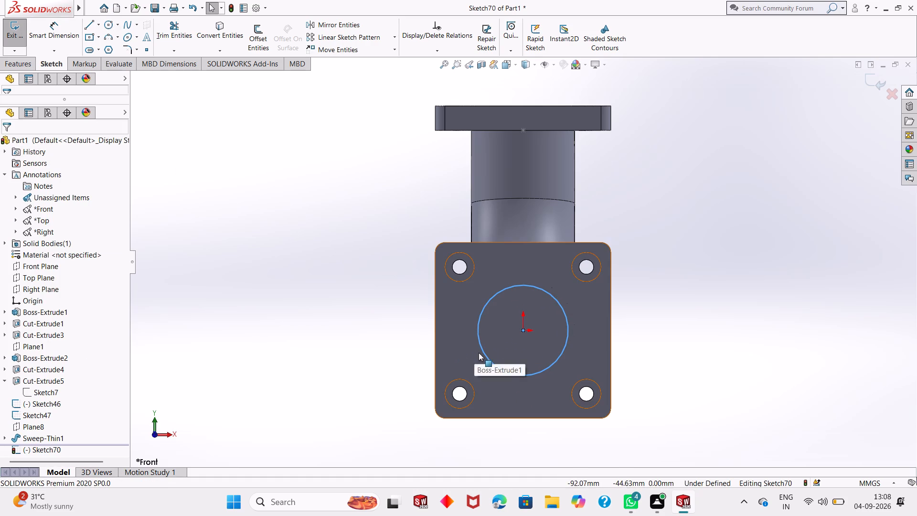
click(62, 30)
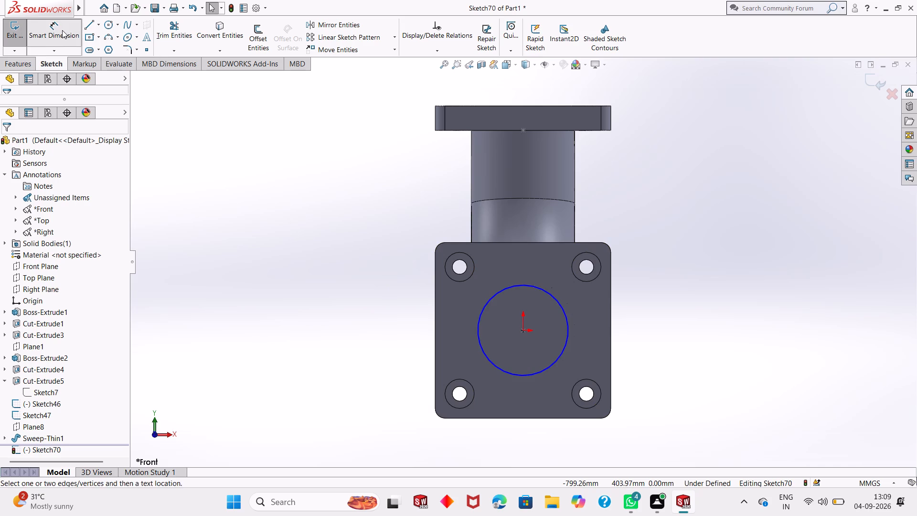
click(480, 335)
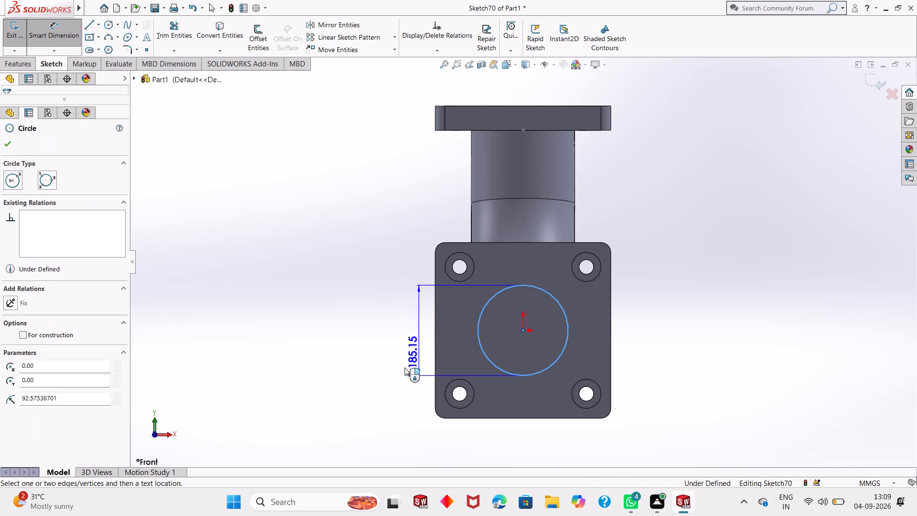
click(387, 381)
text(210)
key(Return)
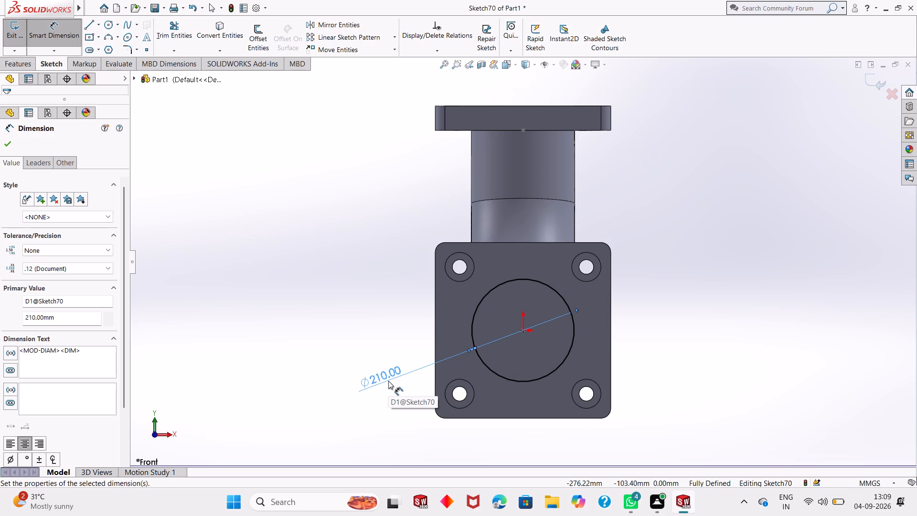
key(Escape)
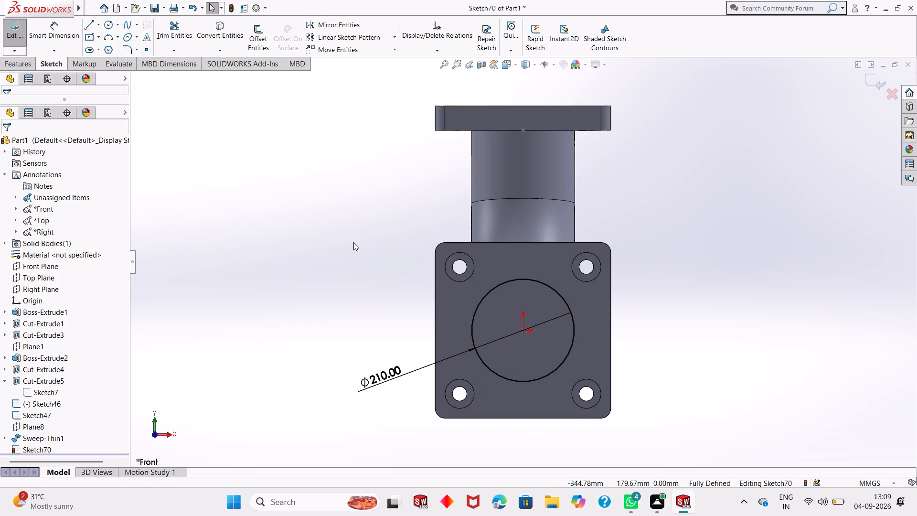
Cut the circle blind 150 mm through the upright flange into the pipe with Extruded Cut.
click(23, 62)
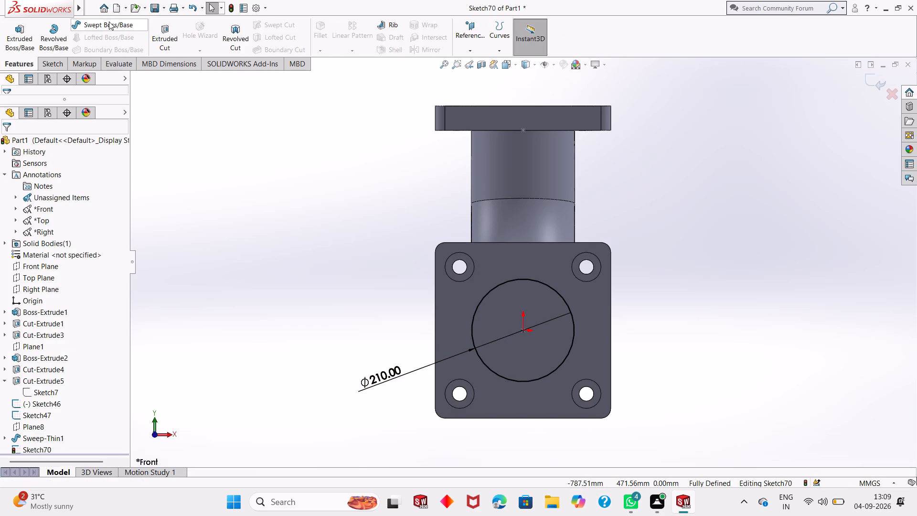
click(158, 37)
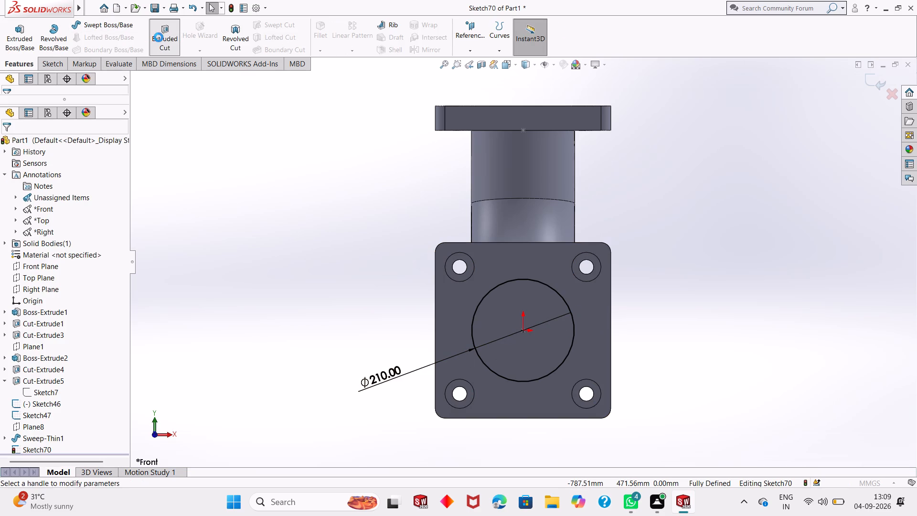
middle_drag(248, 243, 311, 224)
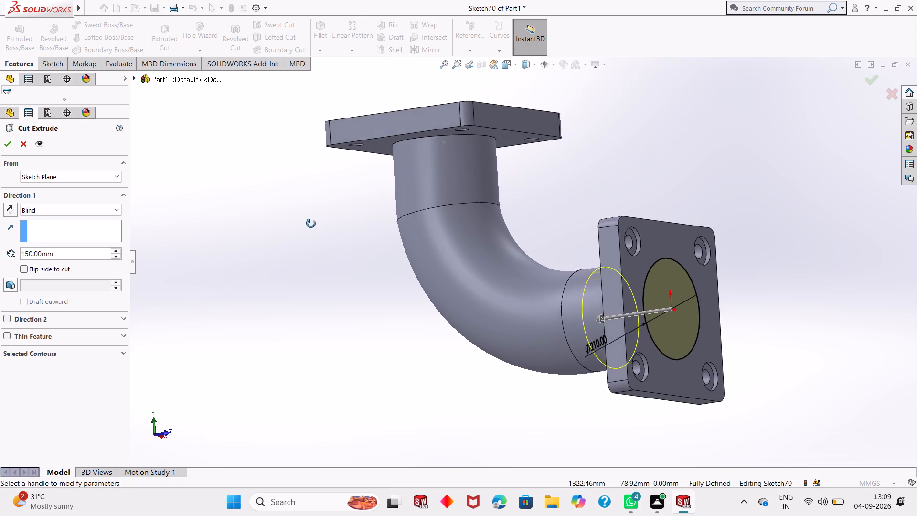
middle_drag(311, 224, 317, 256)
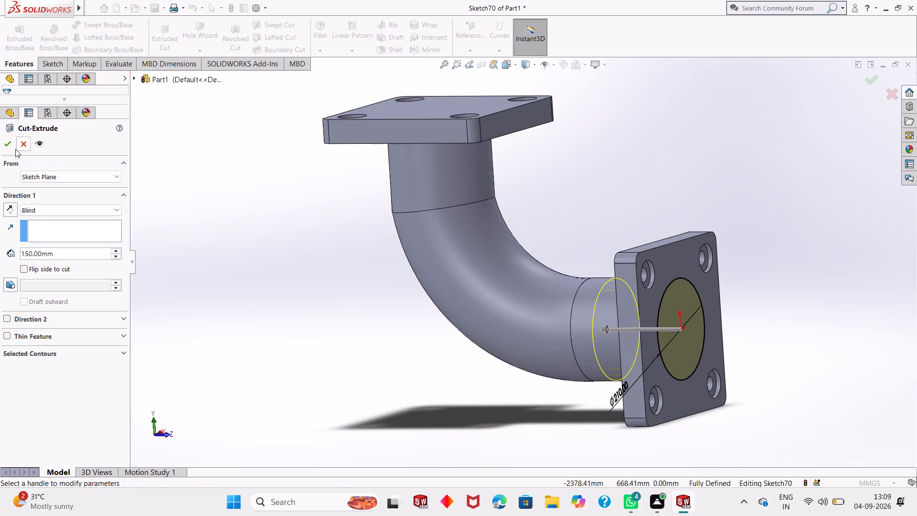
click(9, 144)
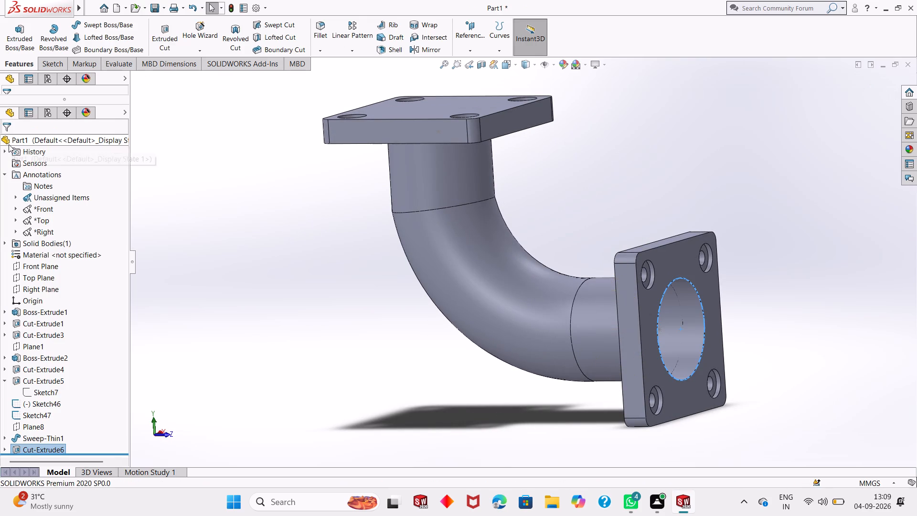
Start a sketch on the outer face of the horizontal flange plate, viewed face-on.
scroll(487, 311, down, 1)
middle_drag(487, 311, 462, 310)
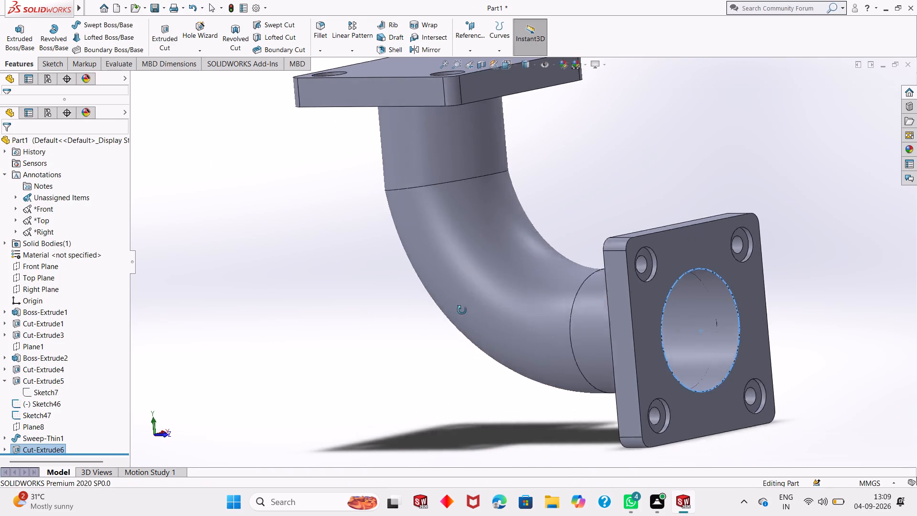
middle_drag(462, 310, 415, 382)
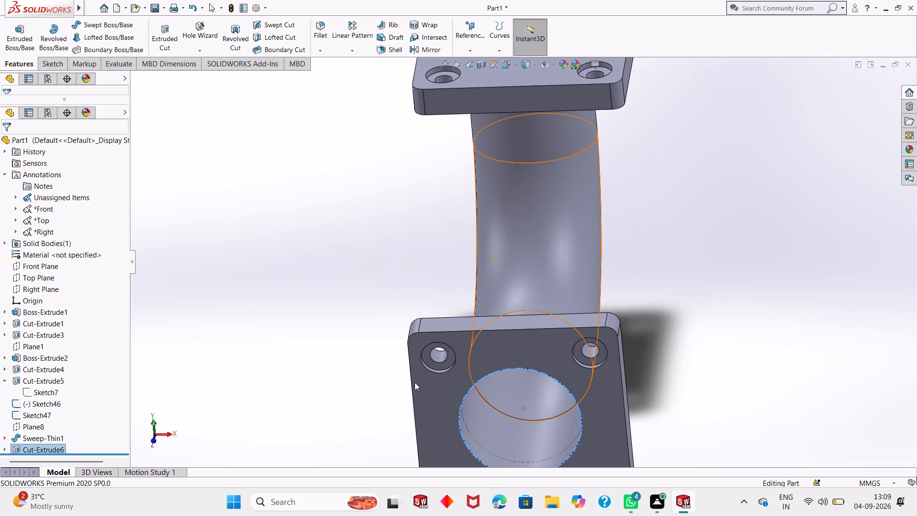
ctrl+scroll(415, 382, down, 4)
ctrl+scroll(415, 382, up, 6)
key(Escape)
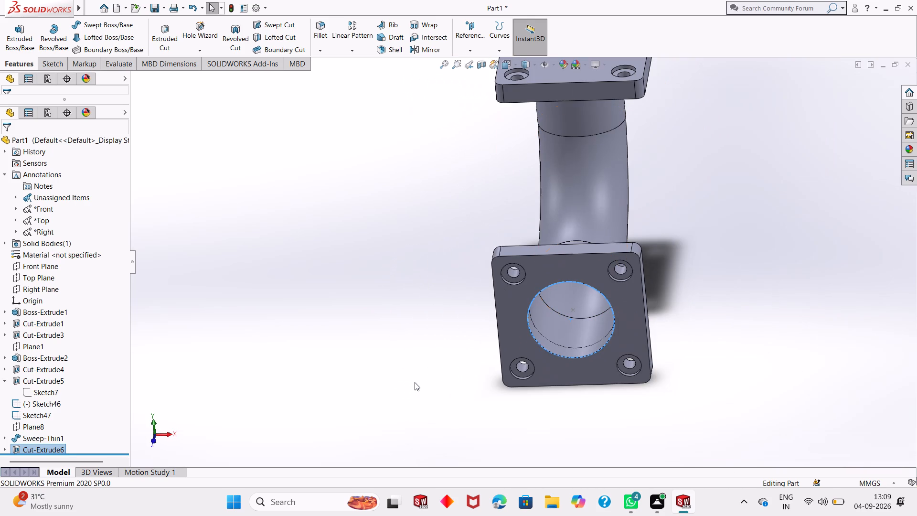
key(Escape)
key(Escape)
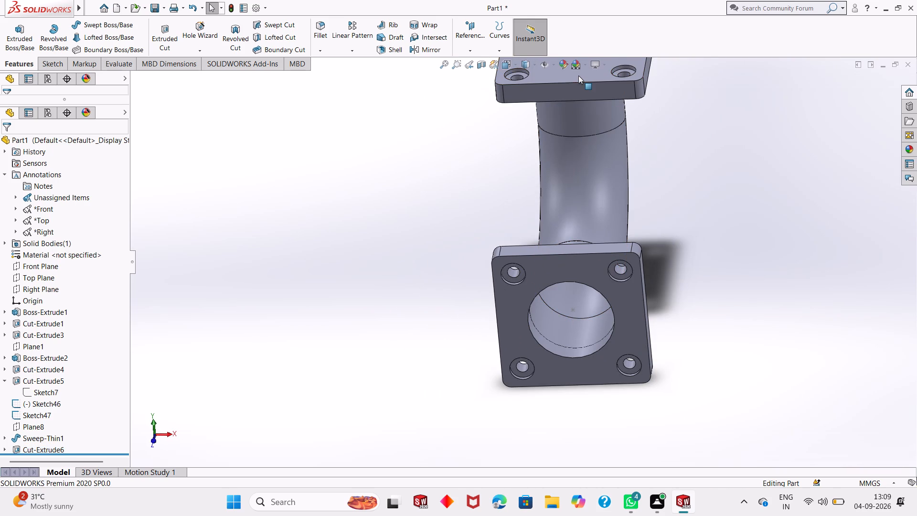
click(578, 75)
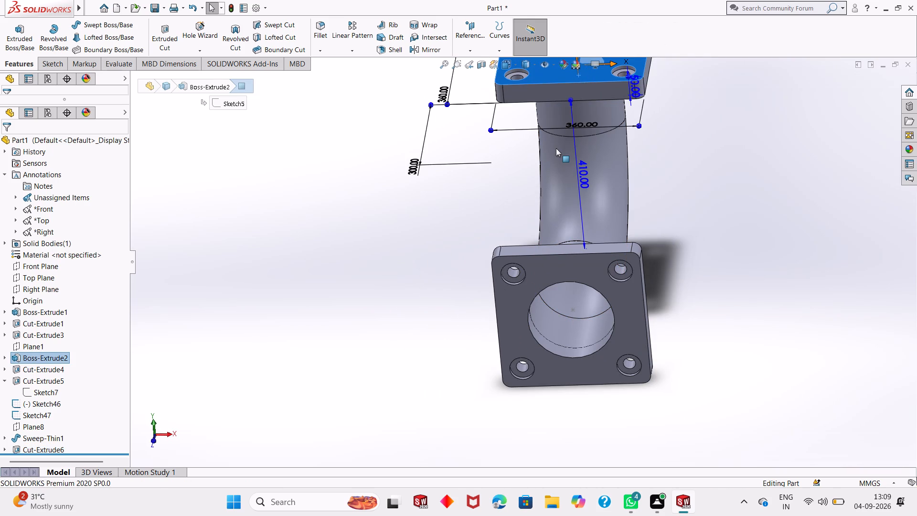
ctrl+scroll(556, 148, down, 2)
ctrl+scroll(556, 148, up, 4)
key(Escape)
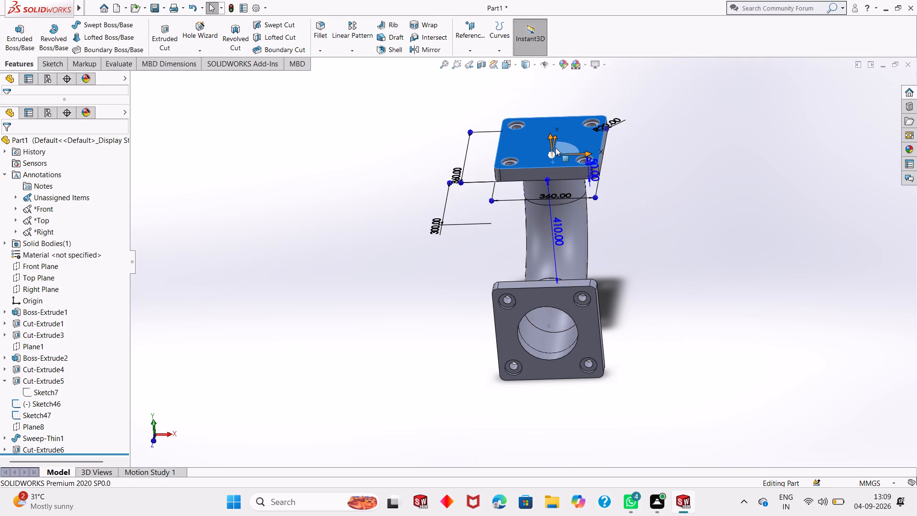
click(551, 140)
click(590, 116)
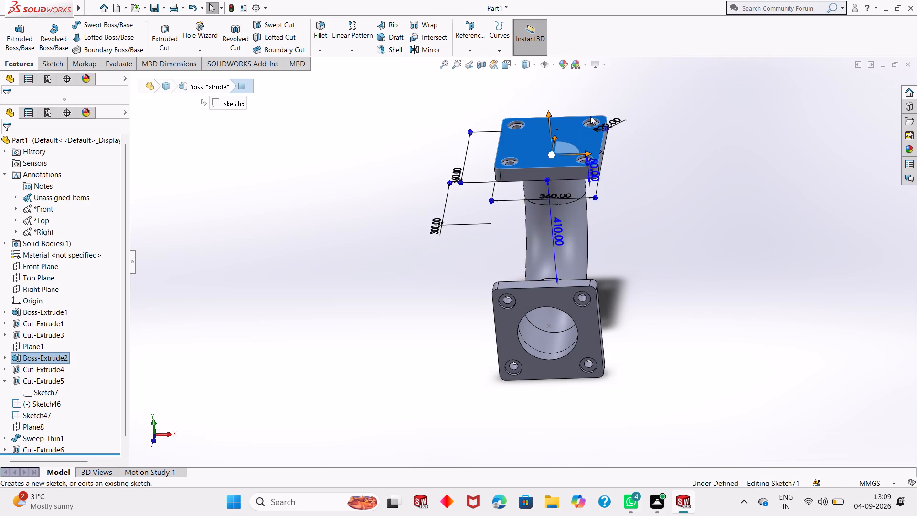
key(ctrl+8)
key(Escape)
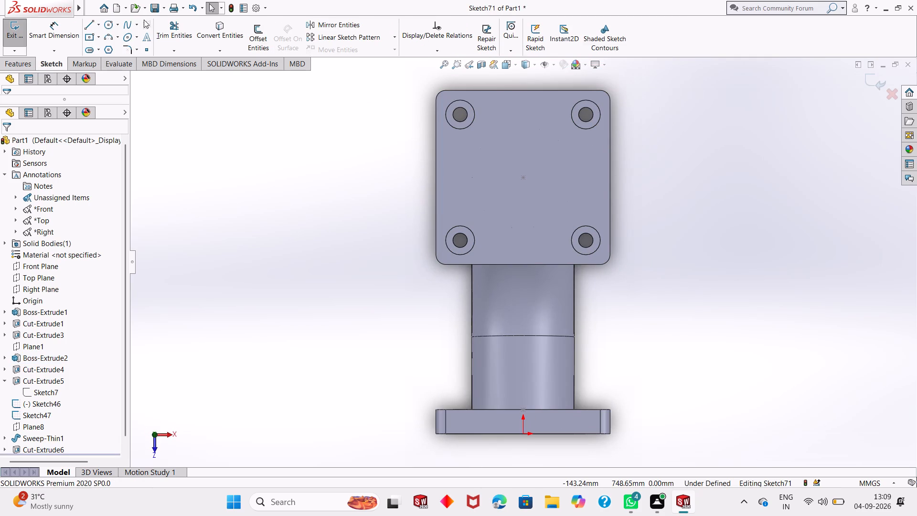
Sketch a circle of about 78 mm radius at the centre of the horizontal flange's outer face.
click(102, 21)
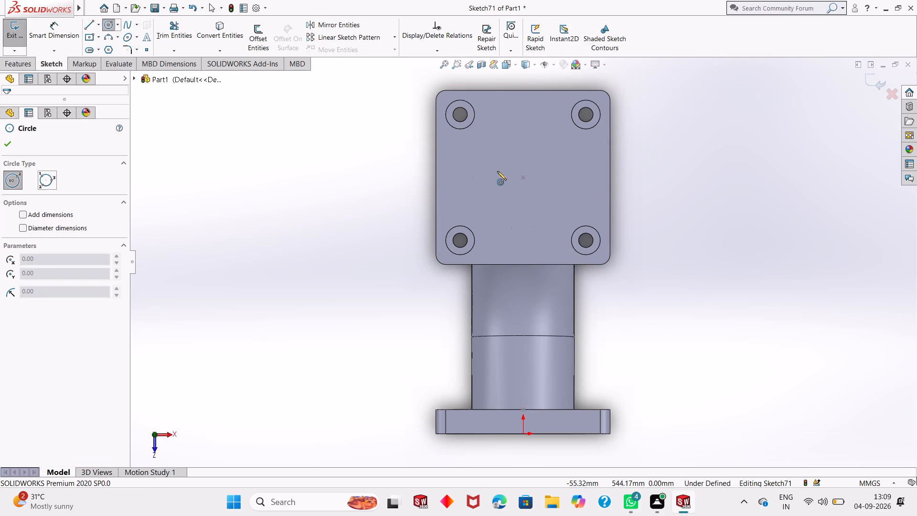
drag(524, 177, 551, 203)
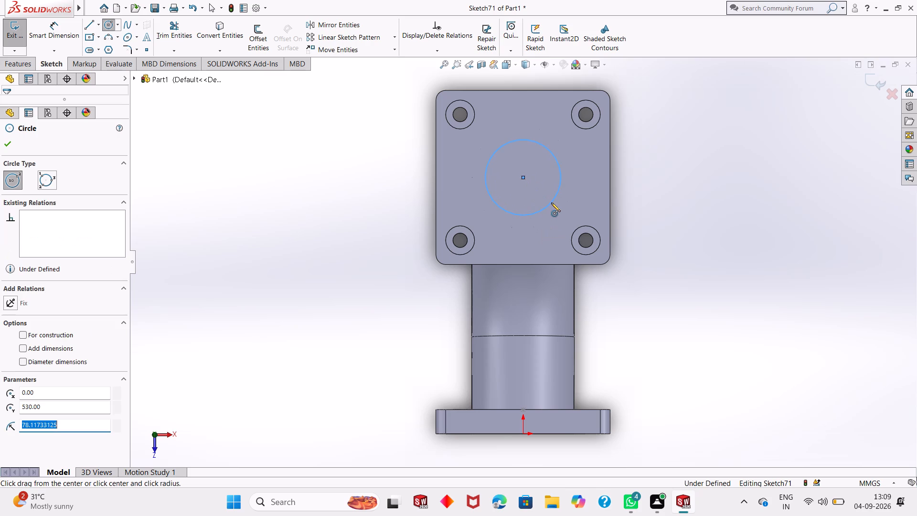
click(9, 146)
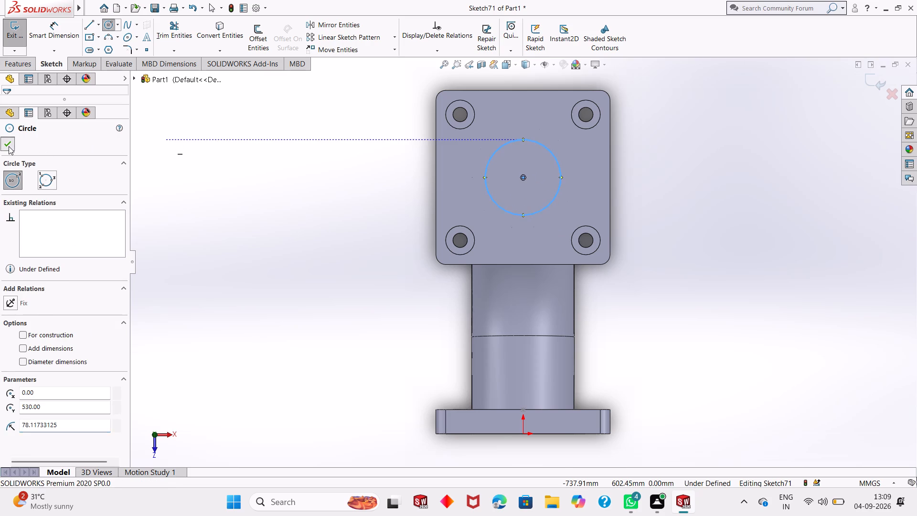
Dimension the circle on the horizontal flange to a diameter of 210 mm.
click(43, 43)
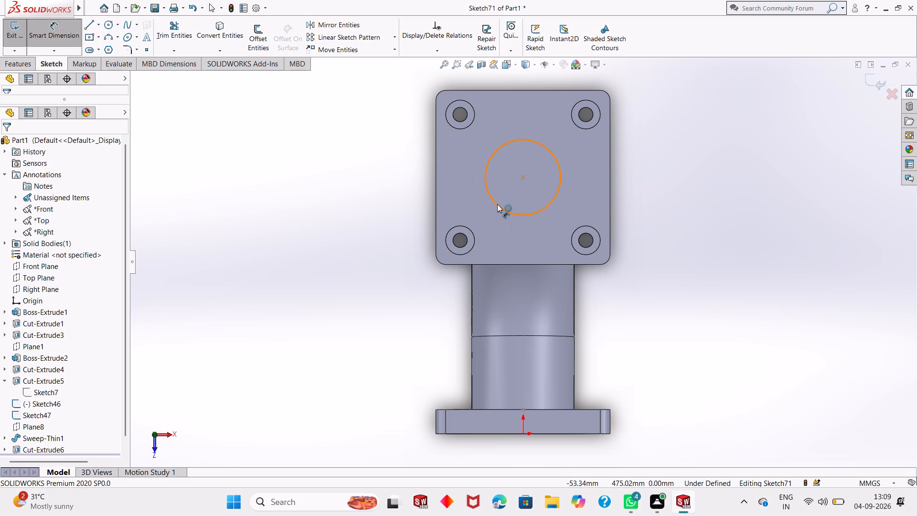
click(497, 204)
click(383, 263)
text(210)
key(Return)
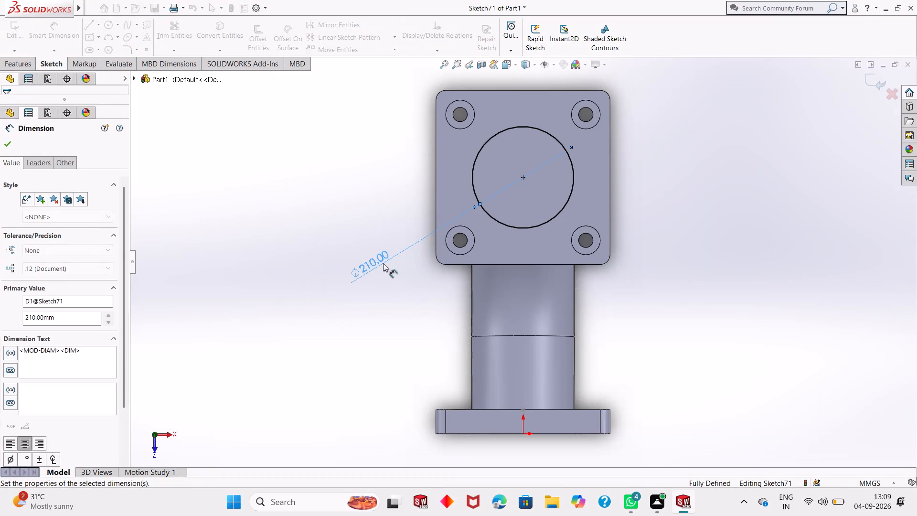
key(Escape)
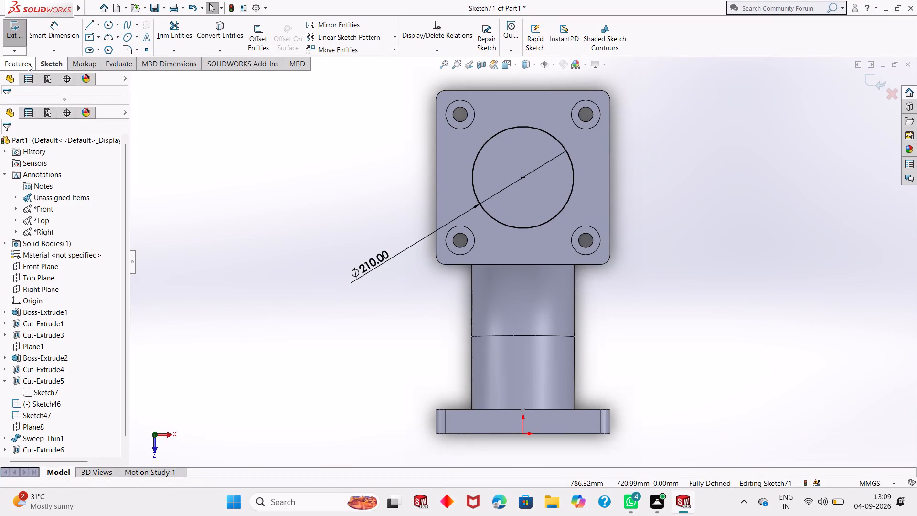
Cut the circle blind 150 mm through the horizontal flange into the pipe with Extruded Cut.
click(28, 63)
click(164, 39)
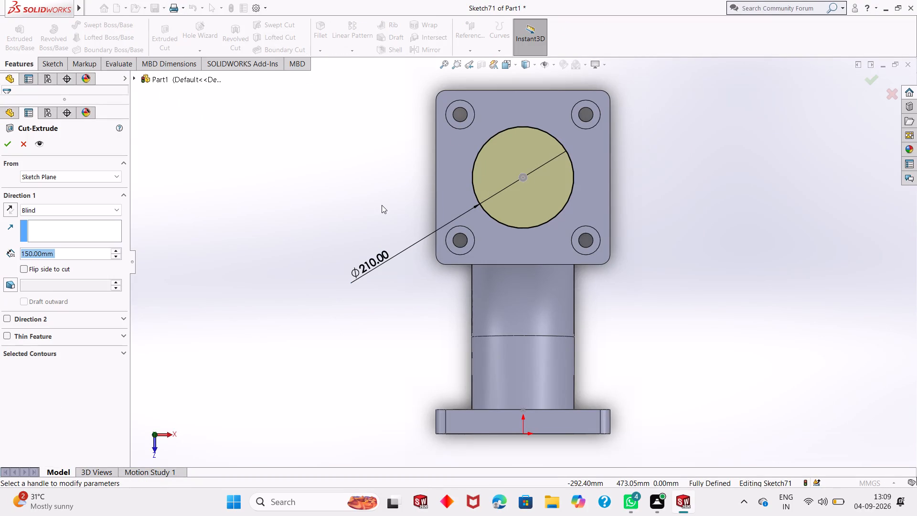
middle_drag(382, 205, 383, 63)
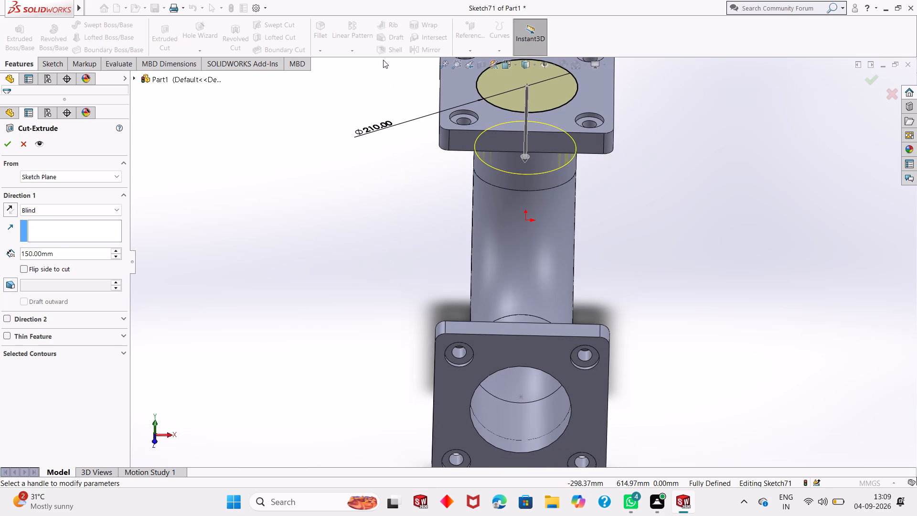
click(7, 147)
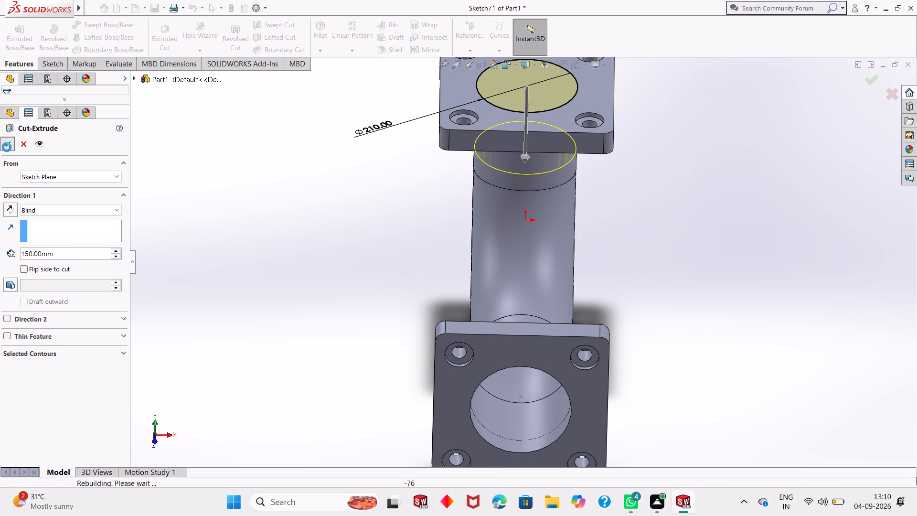
key(Escape)
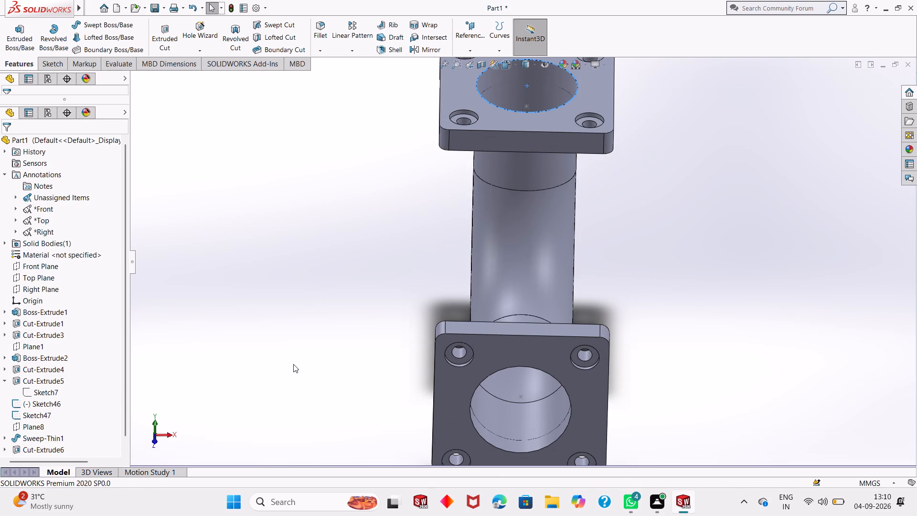
Examine the bent pipe and the bore openings in both flange plates from an angled view.
middle_drag(292, 365, 303, 367)
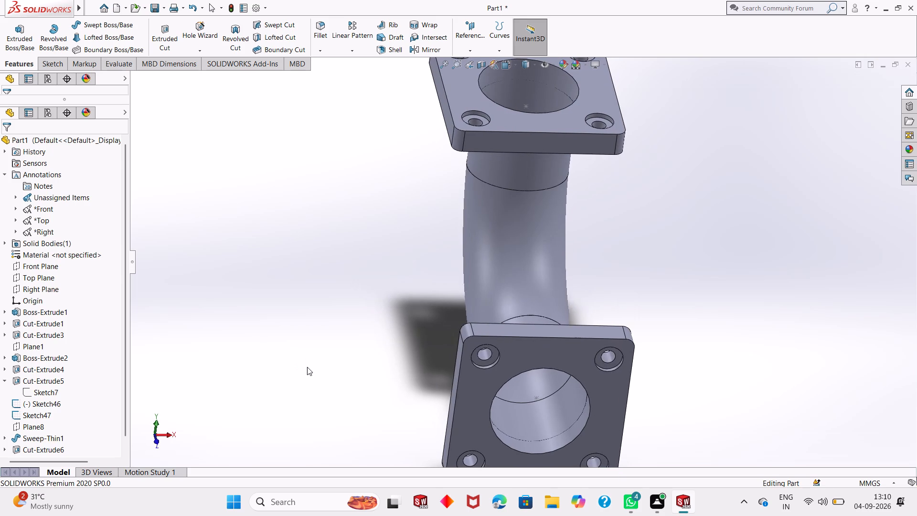
scroll(308, 367, down, 3)
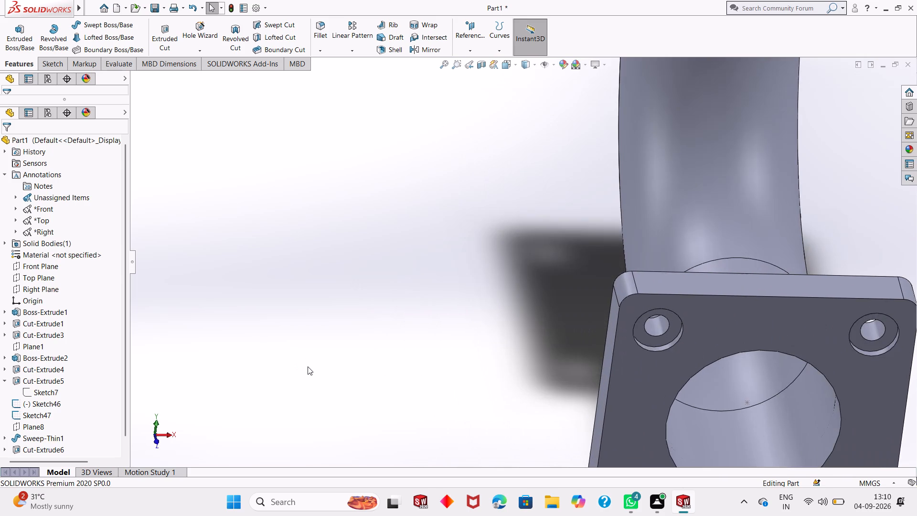
scroll(308, 366, up, 8)
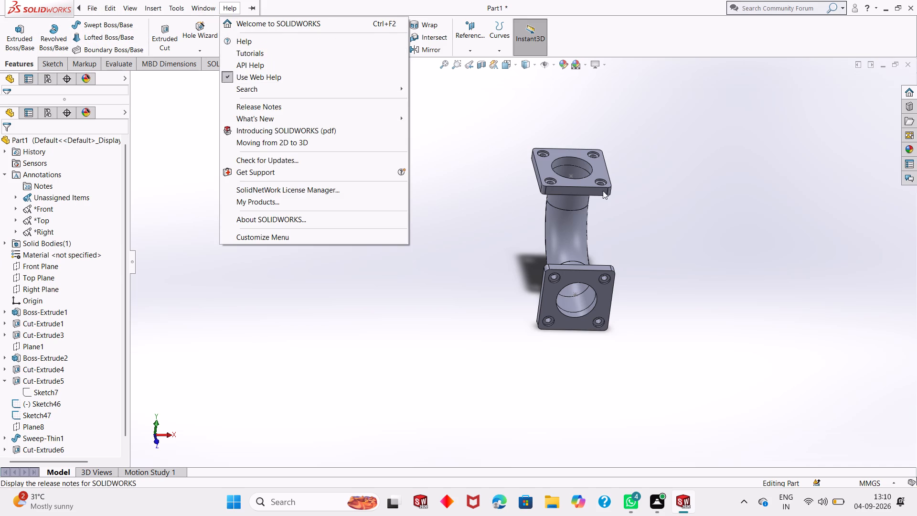
key(Escape)
ctrl+scroll(648, 210, up, 3)
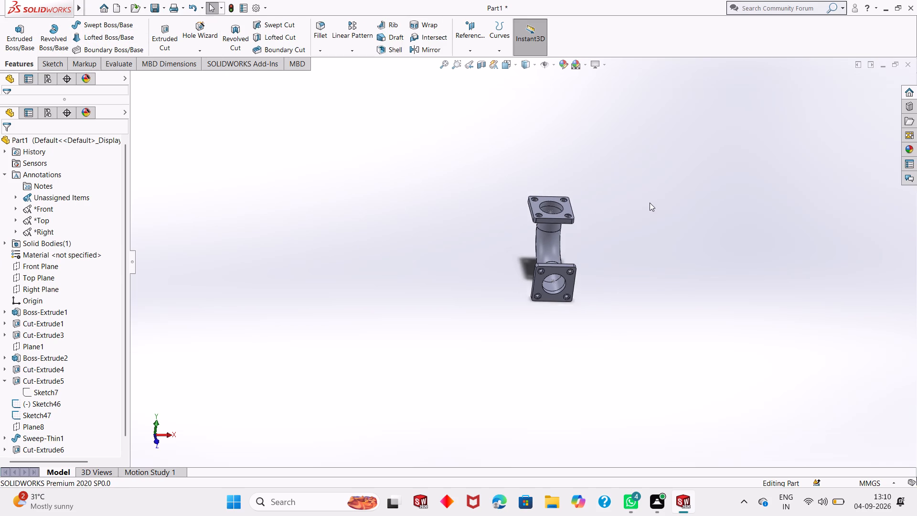
ctrl+scroll(650, 203, down, 5)
ctrl+scroll(653, 194, up, 1)
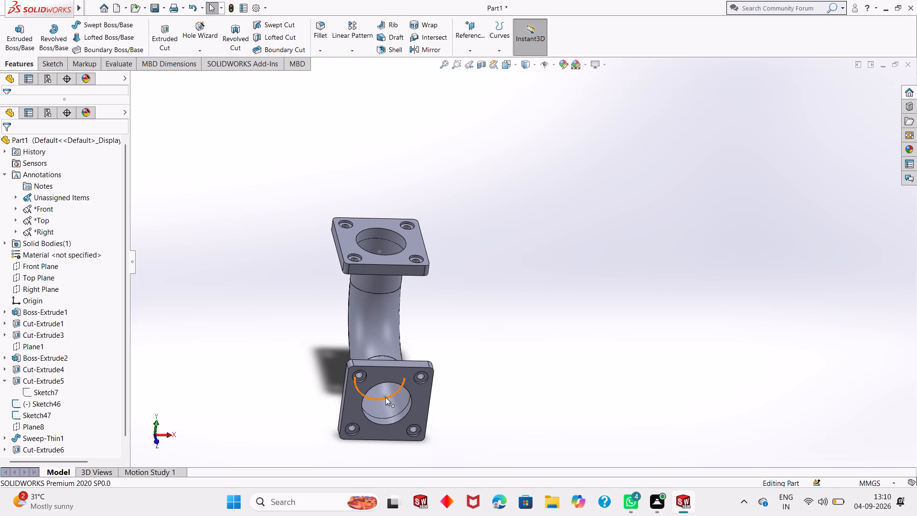
ctrl+scroll(384, 397, down, 2)
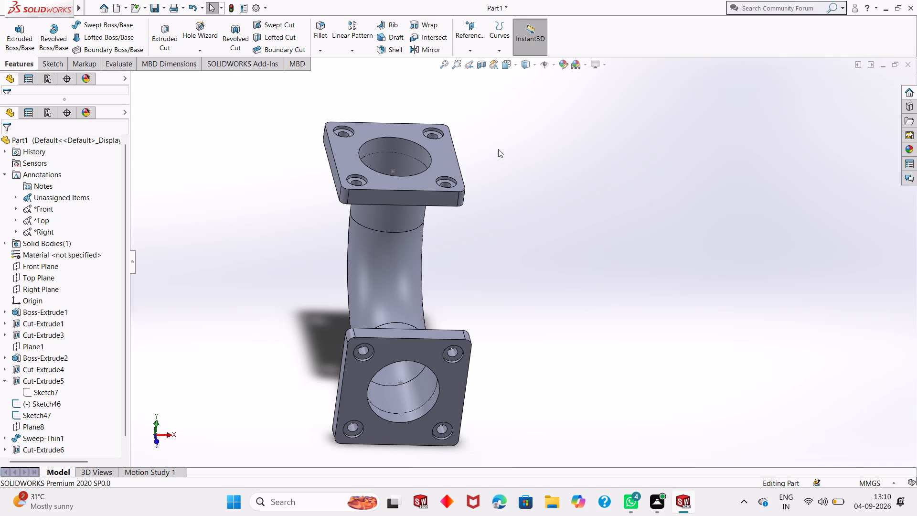
ctrl+scroll(540, 223, down, 2)
ctrl+scroll(563, 232, up, 4)
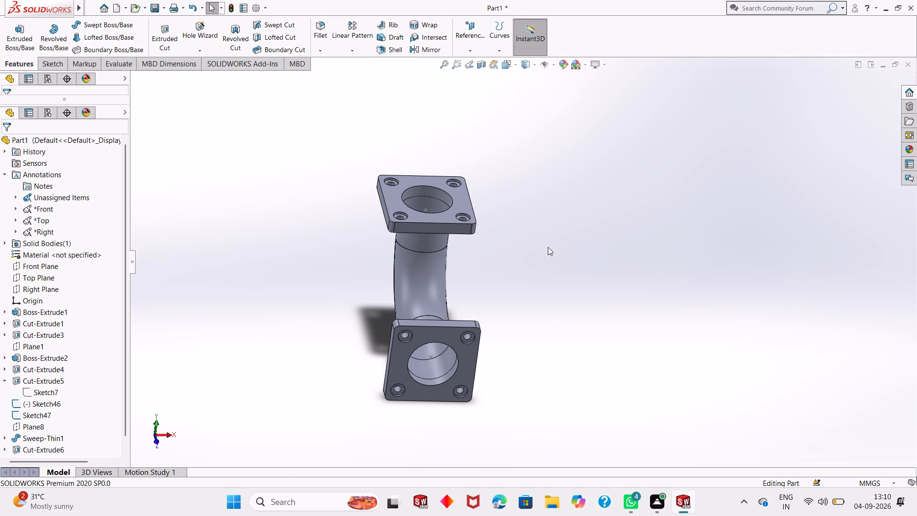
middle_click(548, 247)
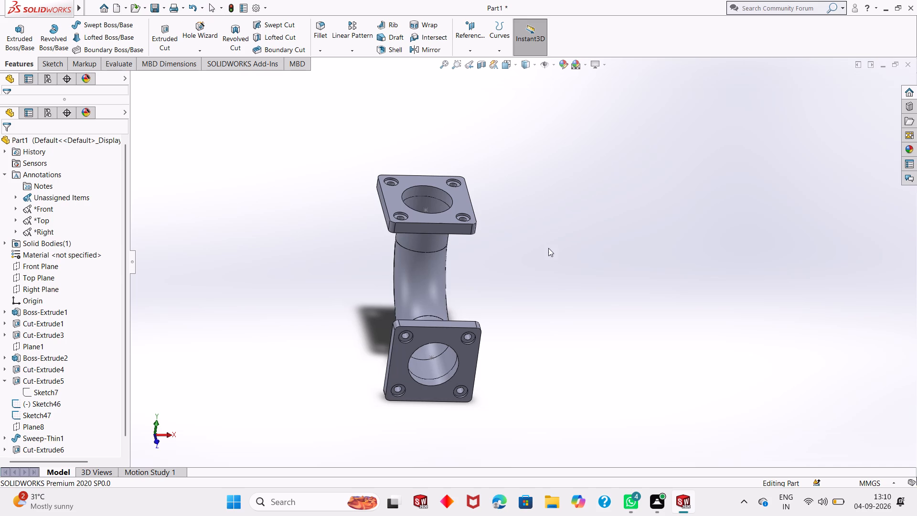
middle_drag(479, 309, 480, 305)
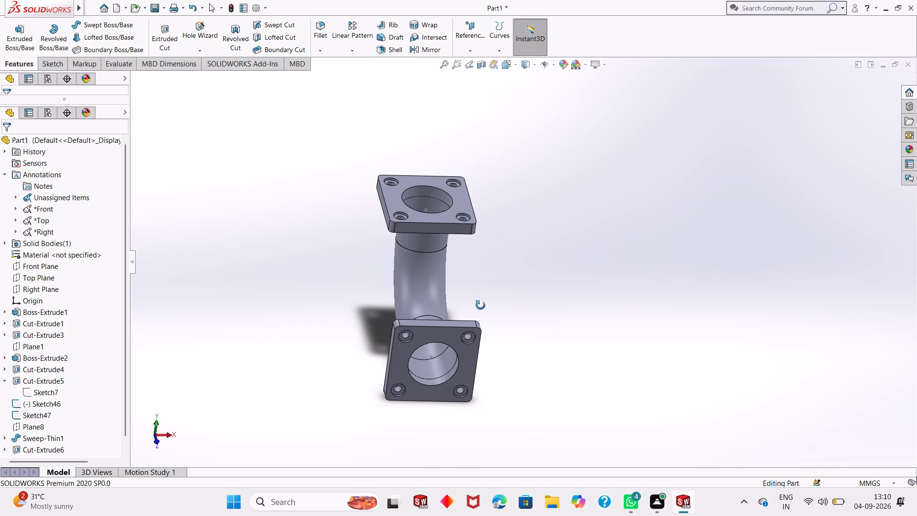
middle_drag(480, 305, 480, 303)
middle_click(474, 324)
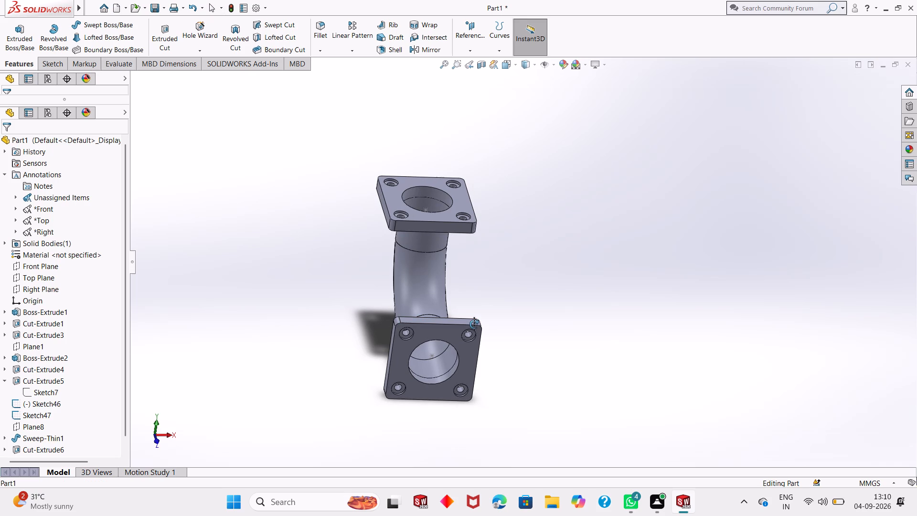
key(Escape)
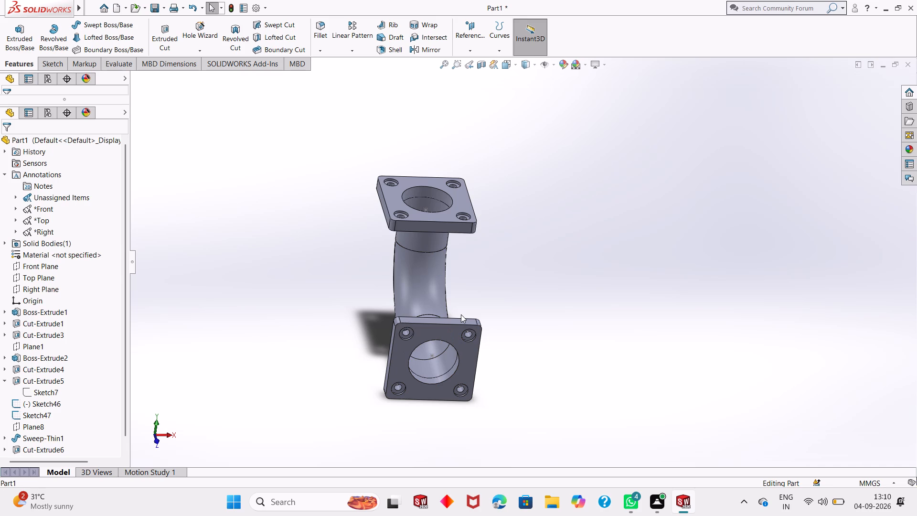
Save the part as a SOLIDWORKS Part file named "Curved pipe elboe" in the Downloads folder.
key(ctrl+s)
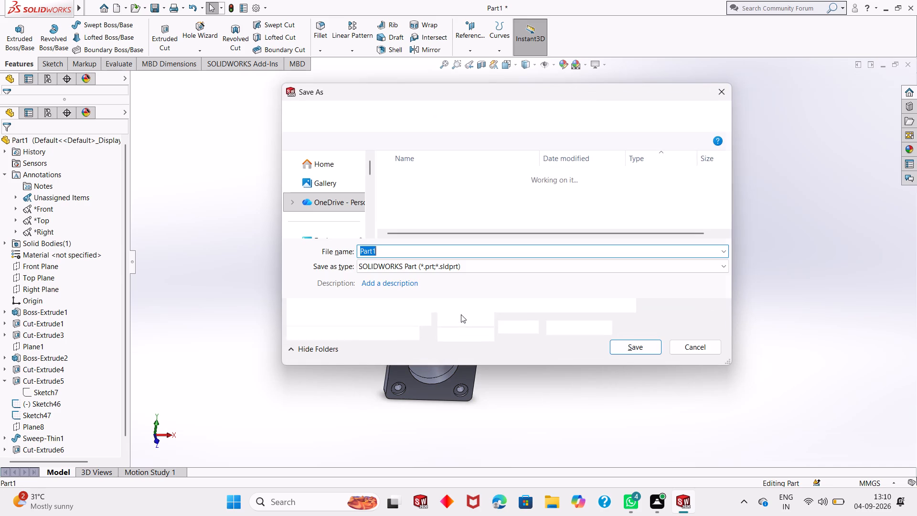
click(389, 256)
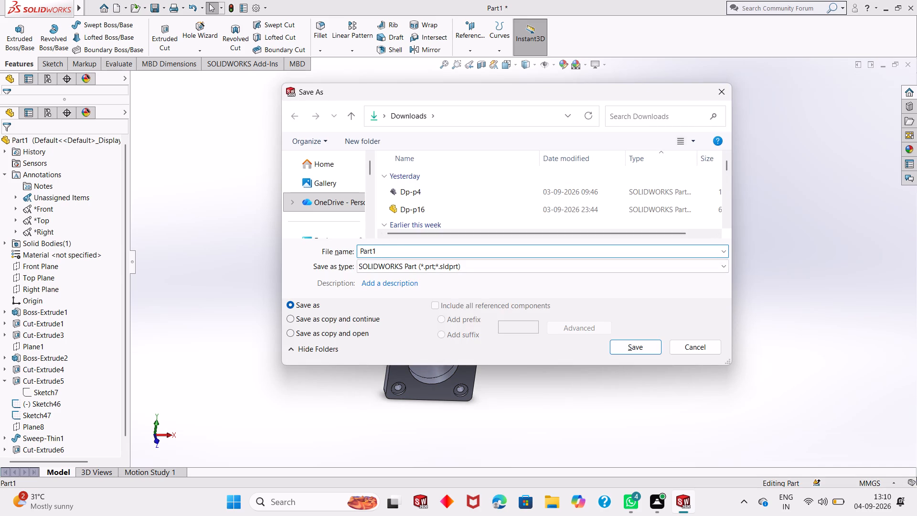
double_click(389, 256)
key(shift+c)
text(urved)
key(space)
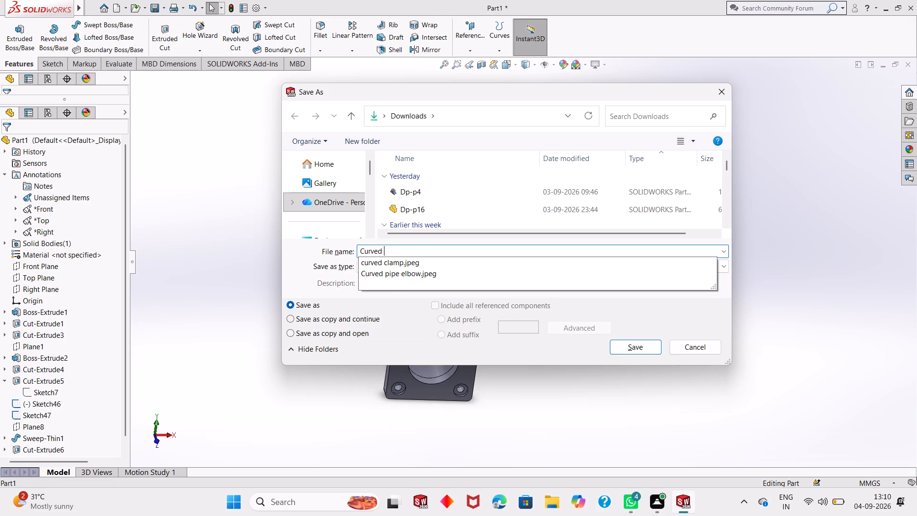
text(pipe)
key(space)
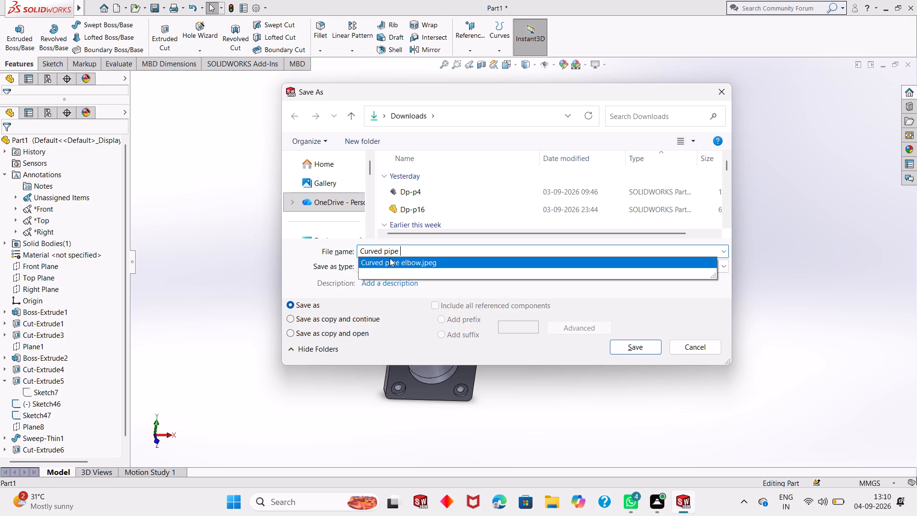
text(elboe)
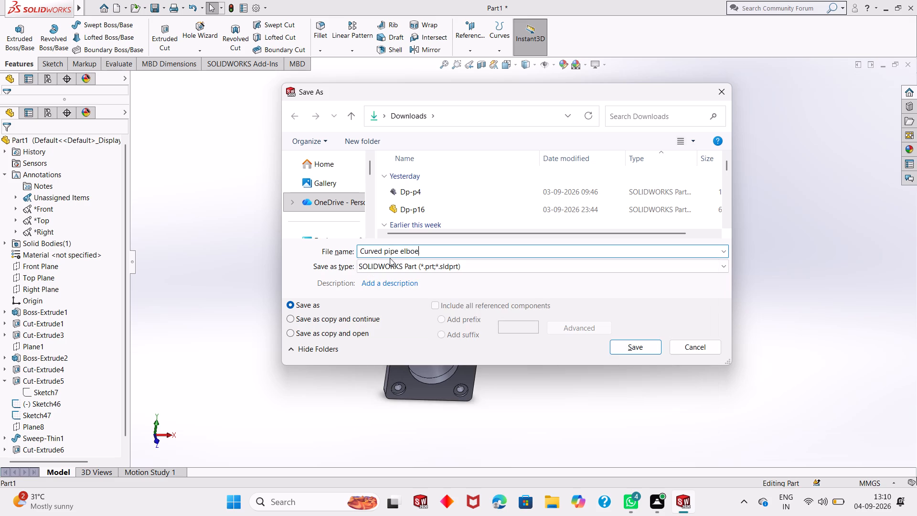
click(637, 350)
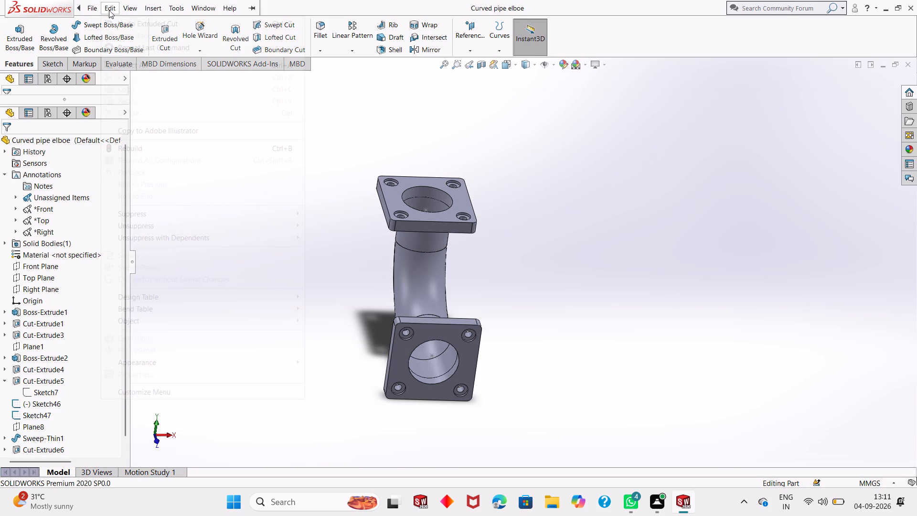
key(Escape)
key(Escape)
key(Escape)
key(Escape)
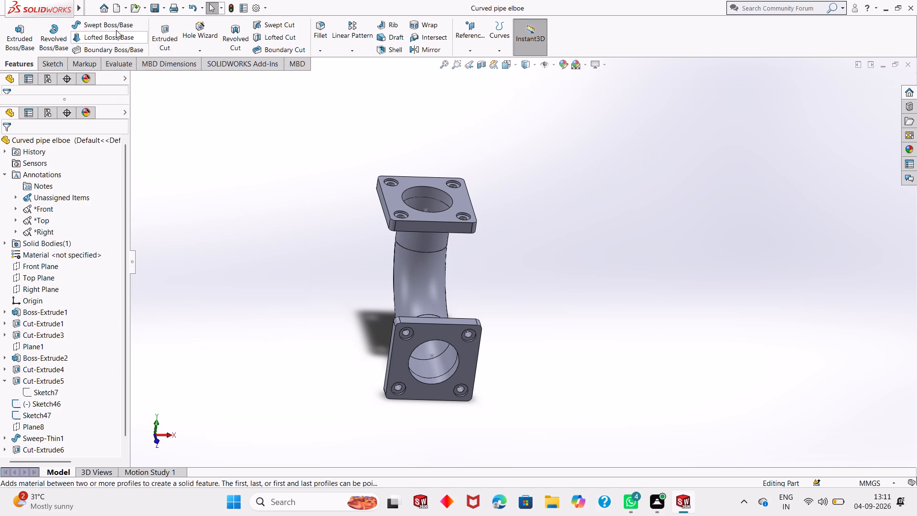
Save a PDF version of the part as "Curved pipe elboe" in Adobe Portable Document Format in the Downloads folder.
click(162, 8)
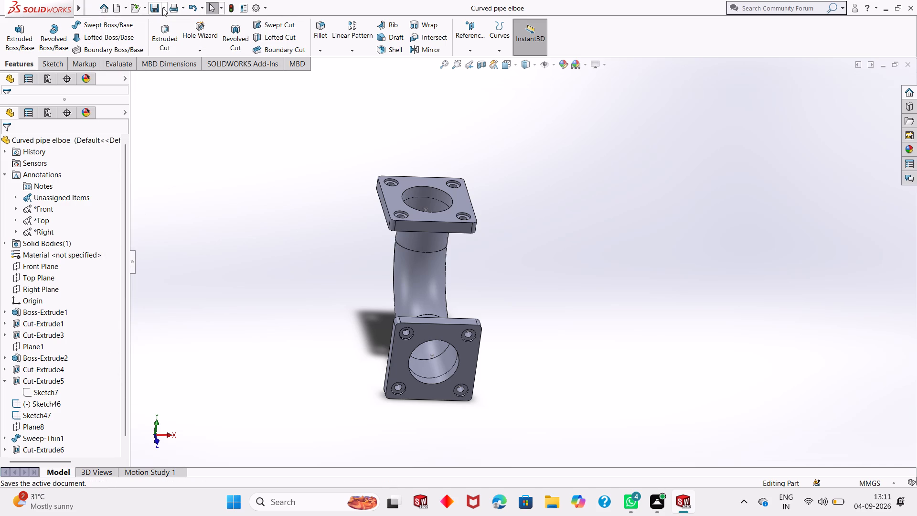
click(162, 8)
click(162, 8)
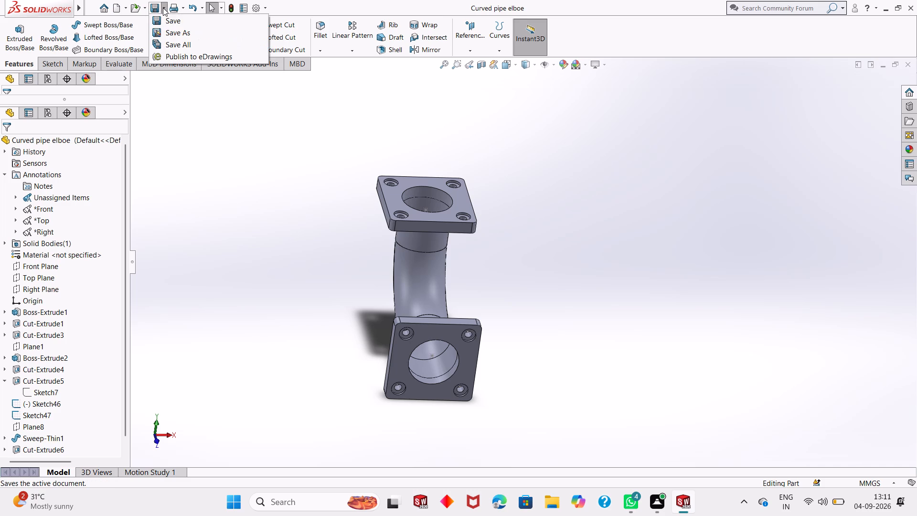
click(172, 33)
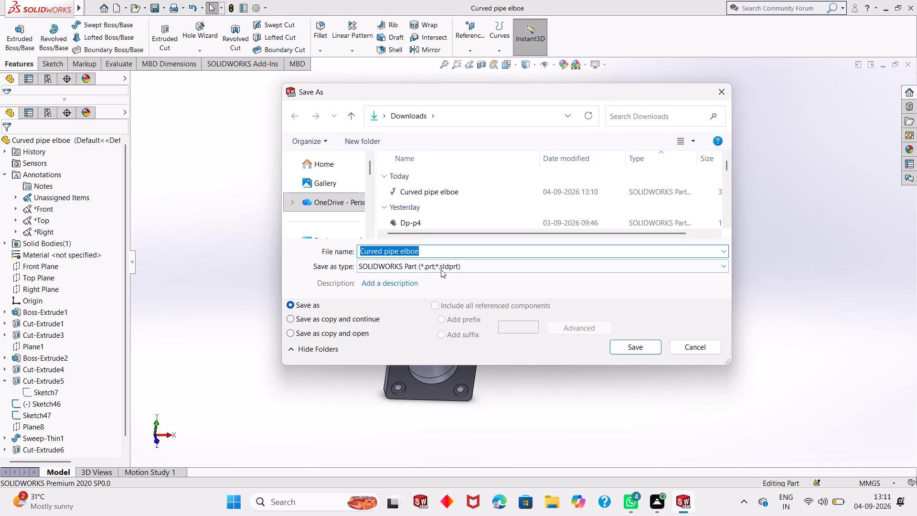
click(459, 268)
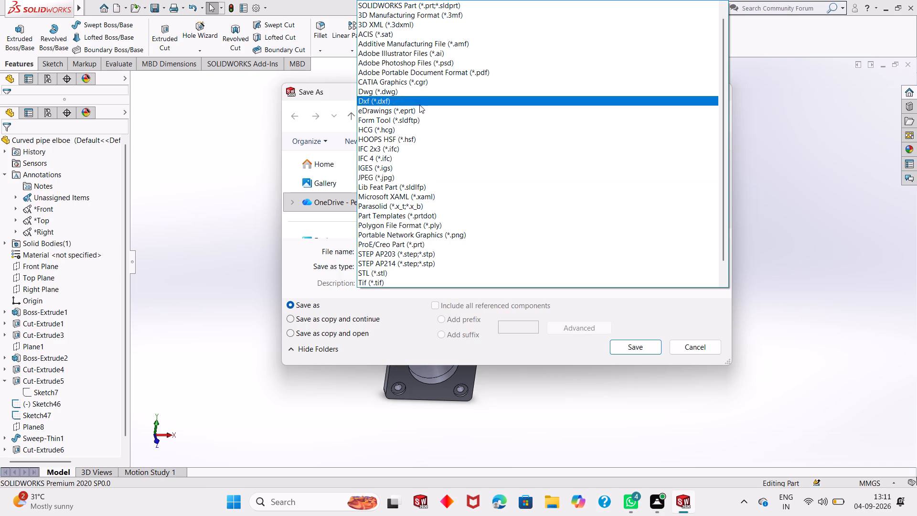
click(458, 74)
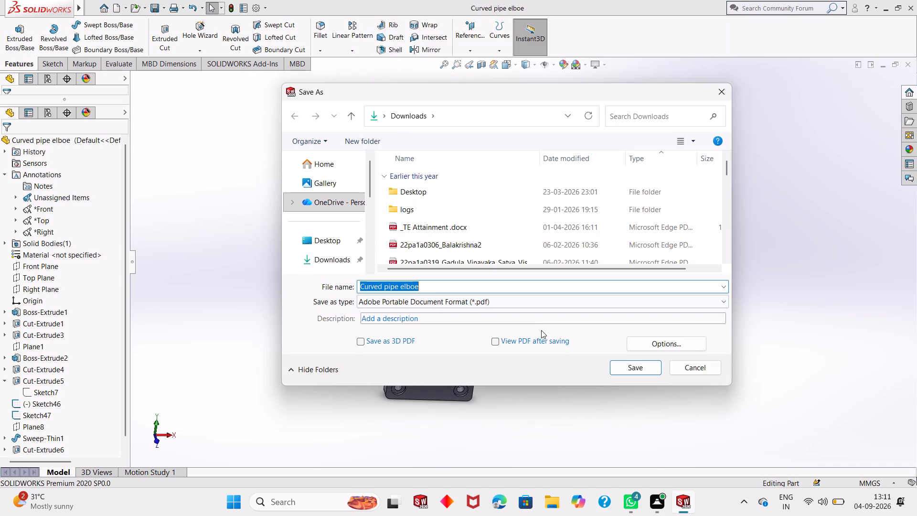
click(620, 367)
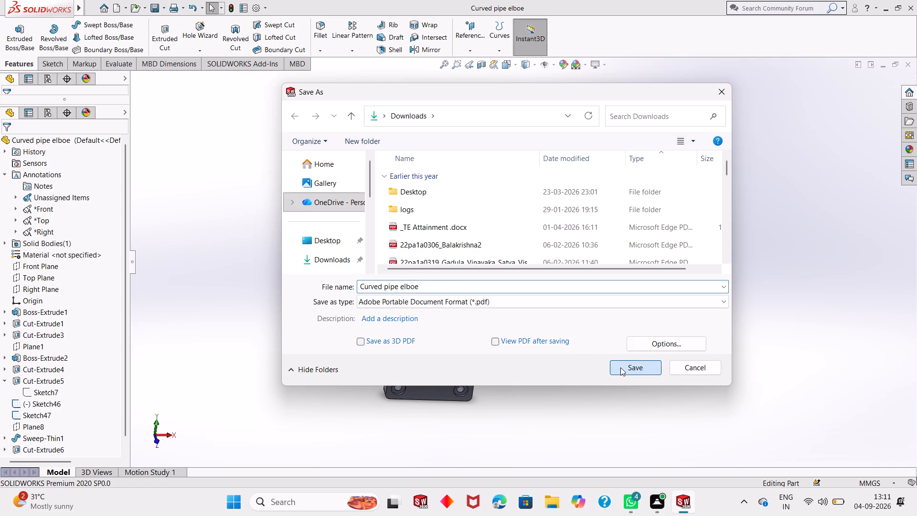